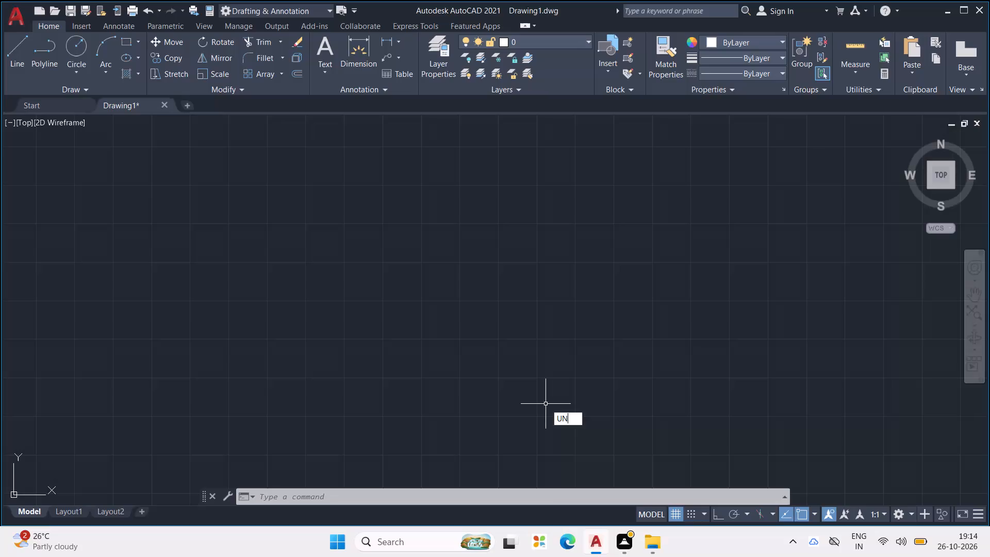
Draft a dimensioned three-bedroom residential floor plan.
Review the drawing units settings and accept them.
key(Return)
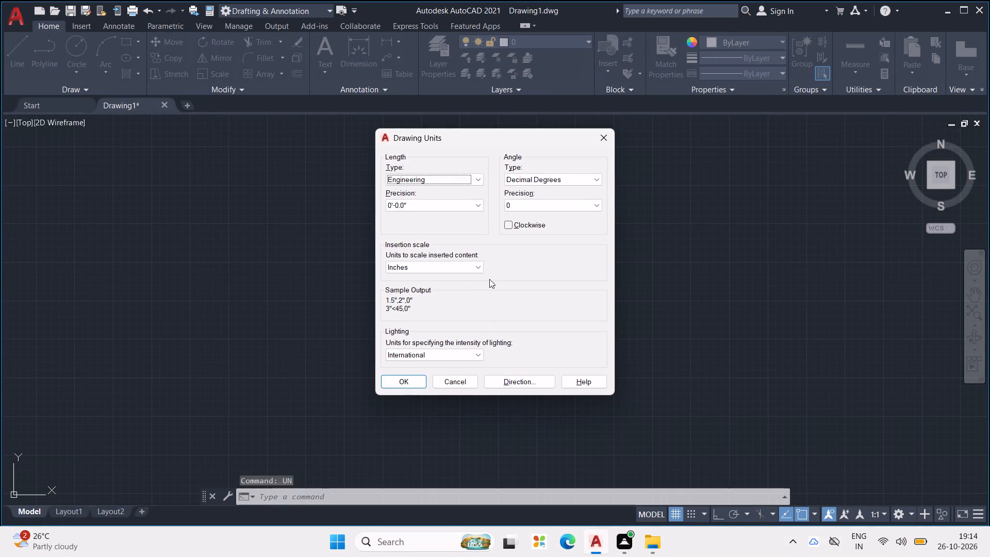
click(406, 382)
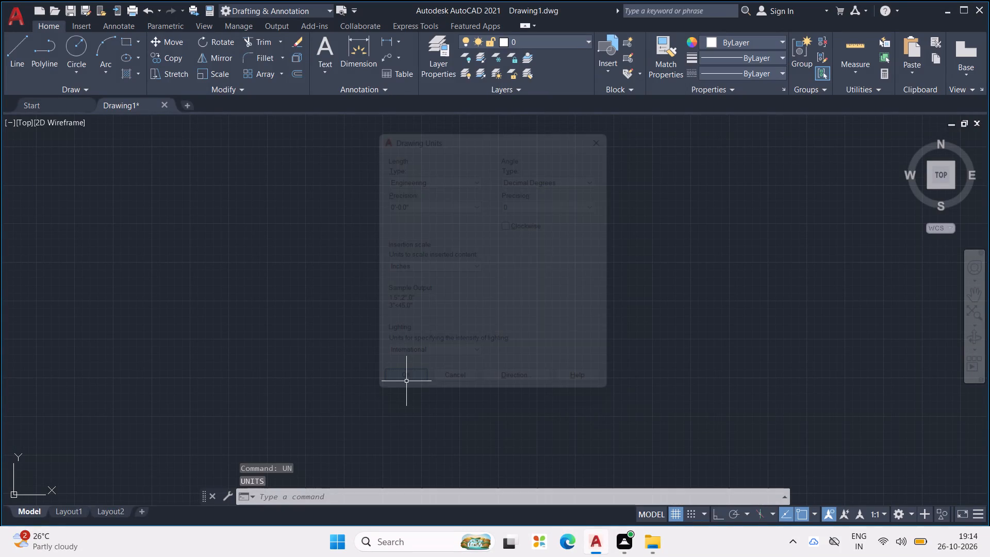
key(Escape)
key(Escape)
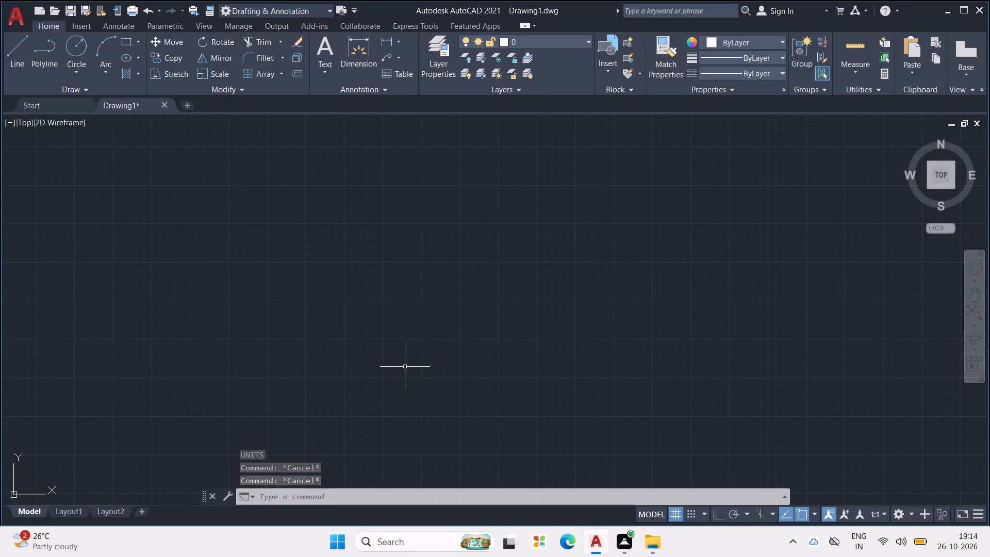
key(Escape)
key(Escape)
key(Escape)
key(Escape)
key(Escape)
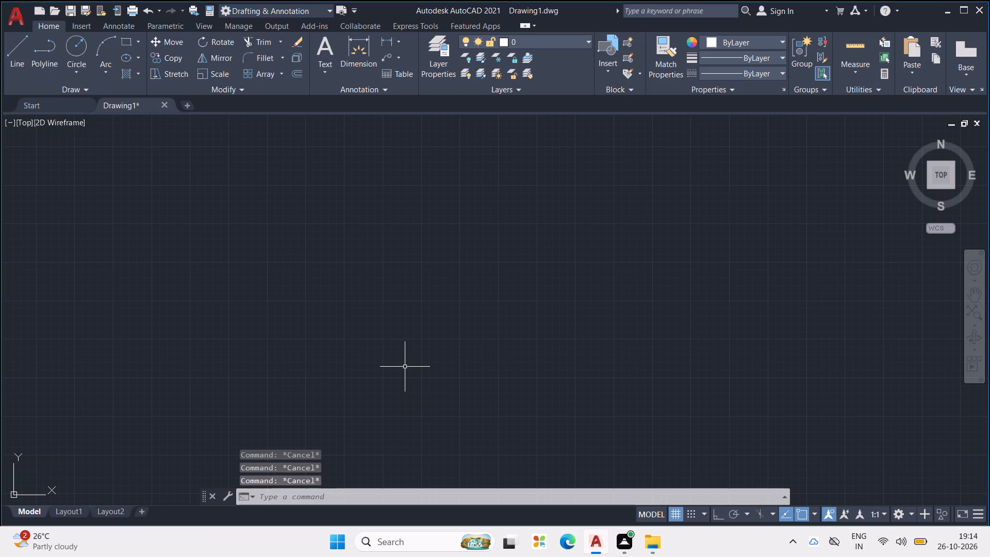
Draw a horizontal line 25' long in the upper part of the drawing area with Ortho on.
key(l)
key(Return)
click(354, 182)
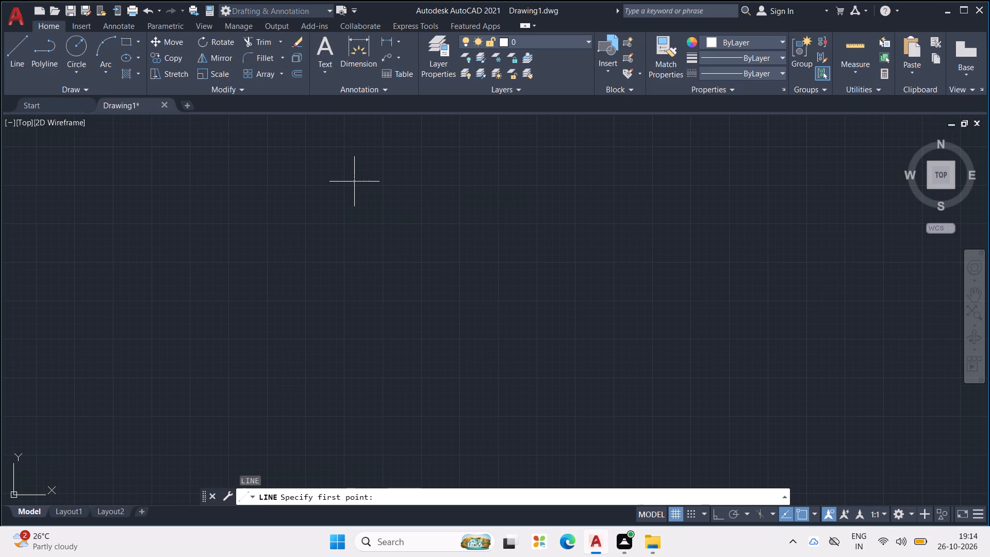
key(F8)
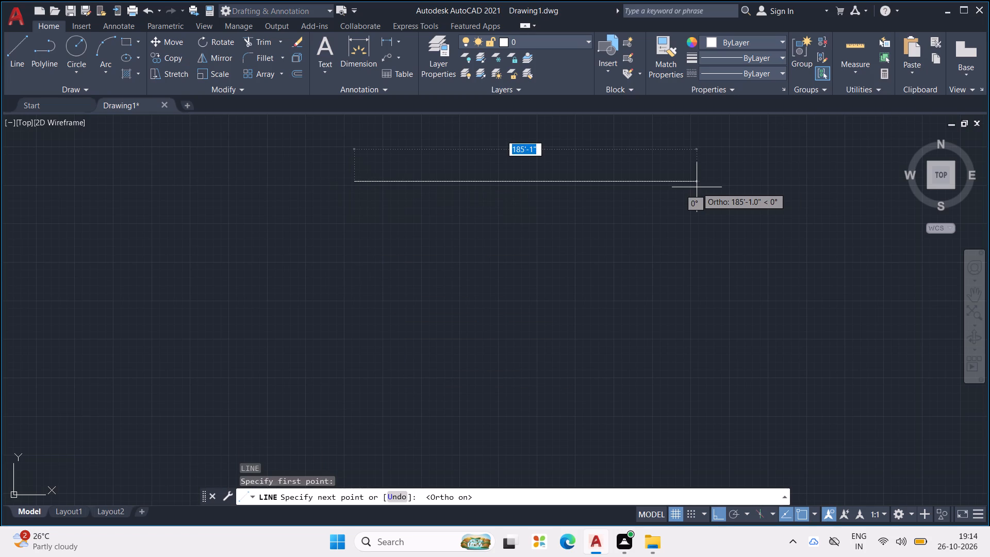
text(25')
key(Return)
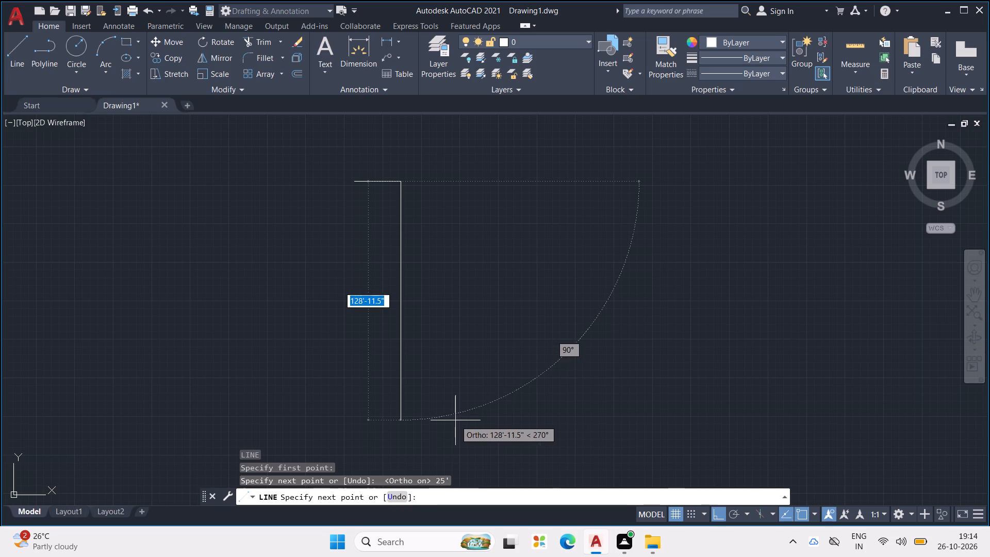
middle_drag(455, 420, 567, 428)
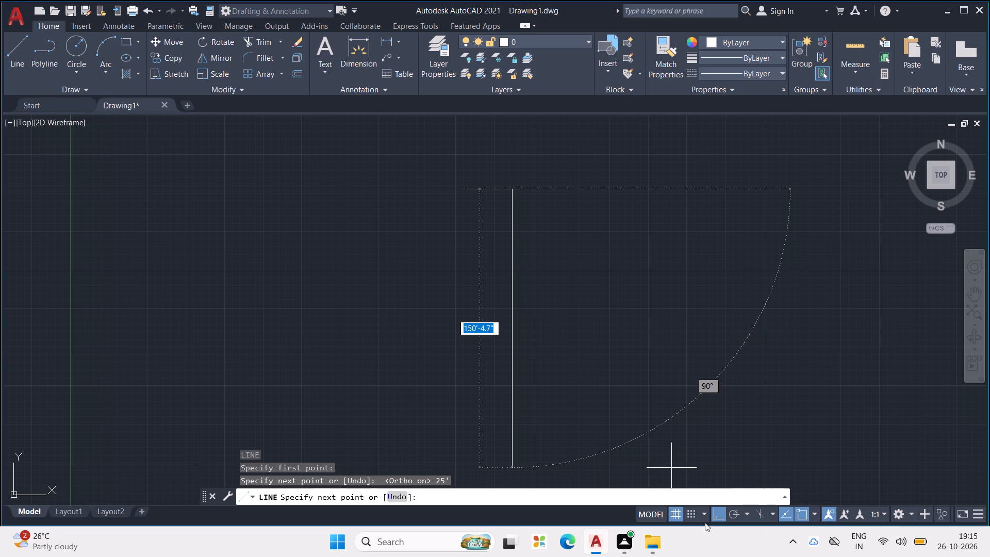
End the line command and bring up the QuickCalc calculator.
key(ctrl+1)
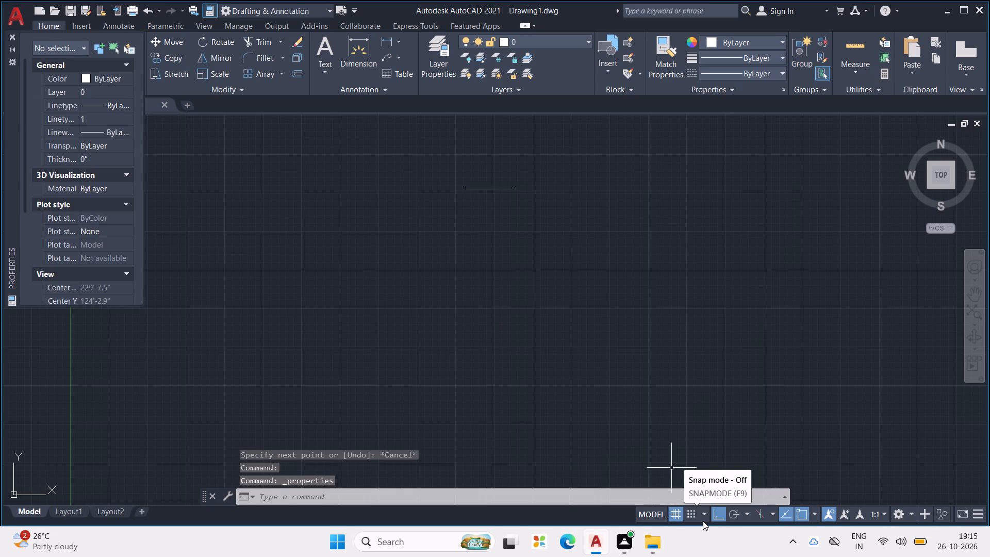
key(ctrl+2)
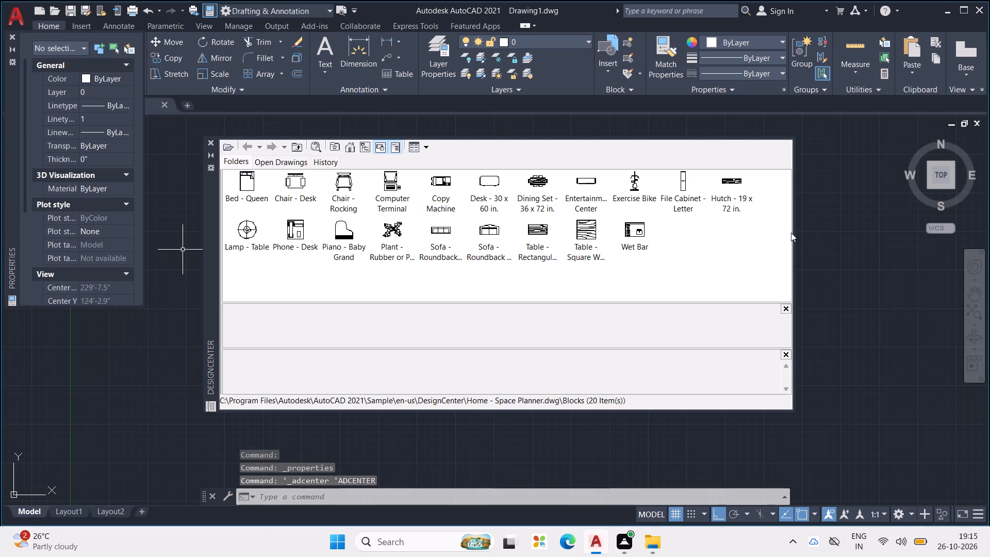
click(209, 141)
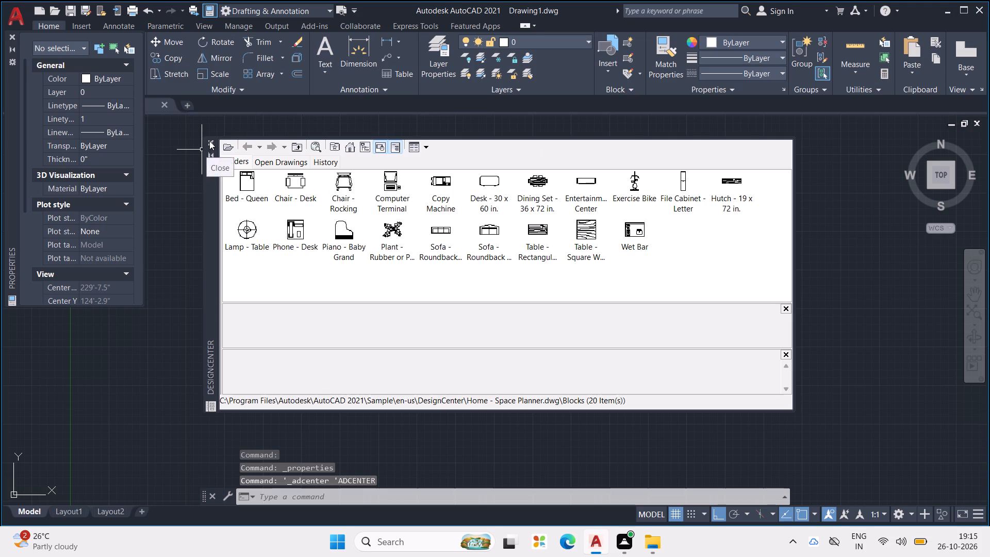
key(ctrl+3)
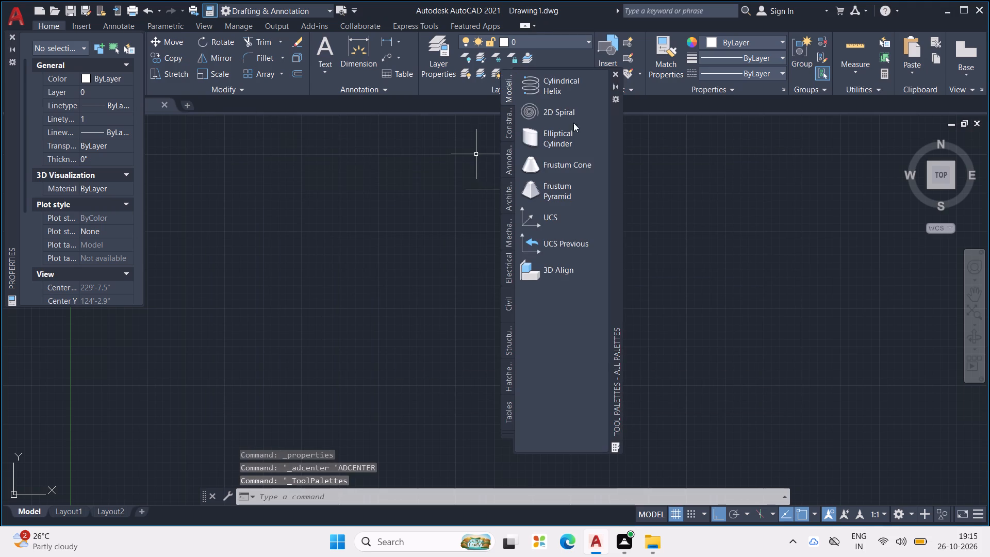
click(616, 72)
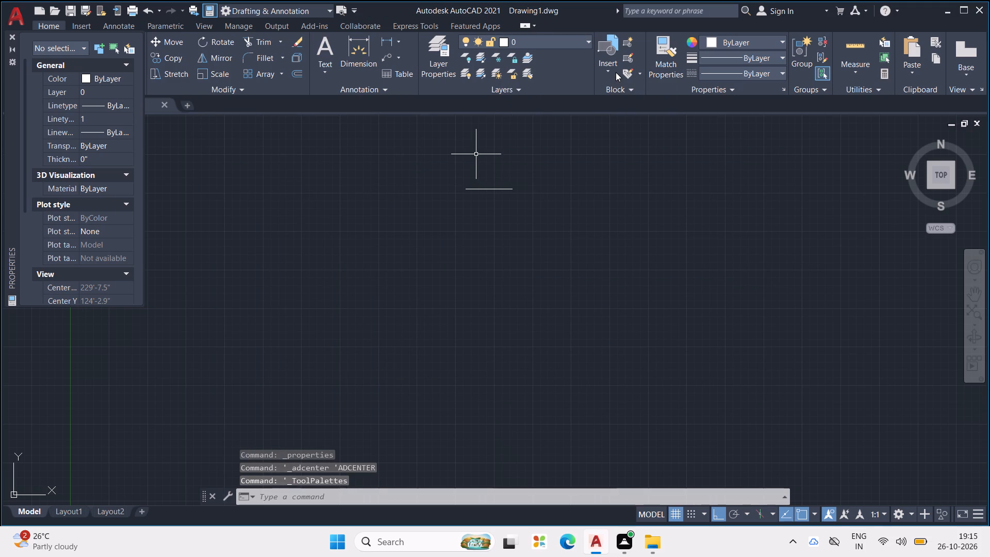
key(ctrl+4)
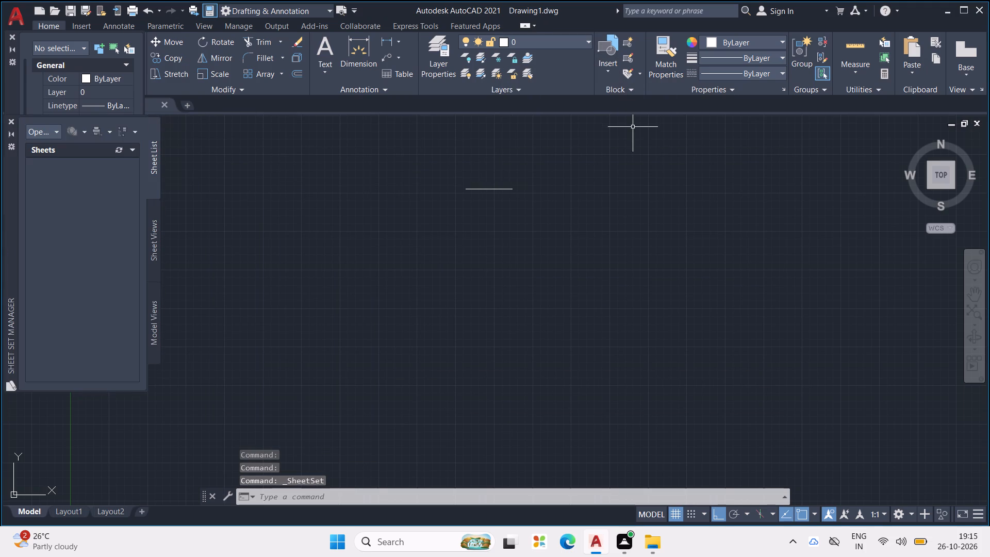
click(9, 119)
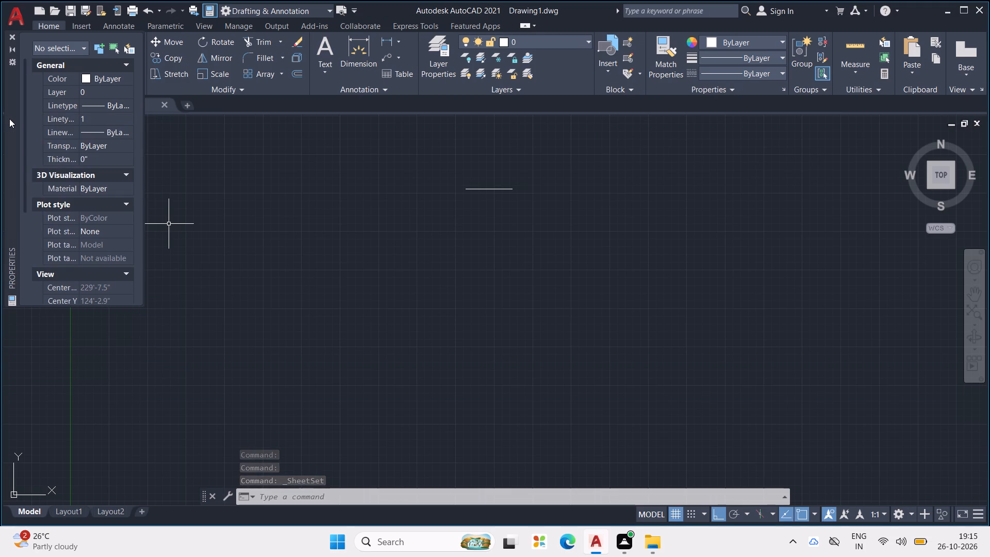
key(ctrl+5)
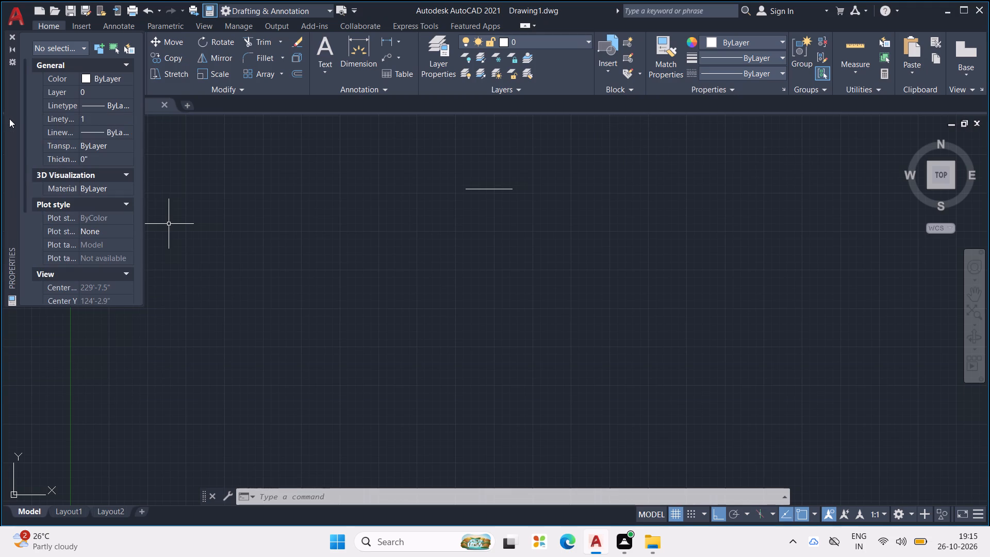
key(ctrl+5)
key(ctrl+6)
key(ctrl+7)
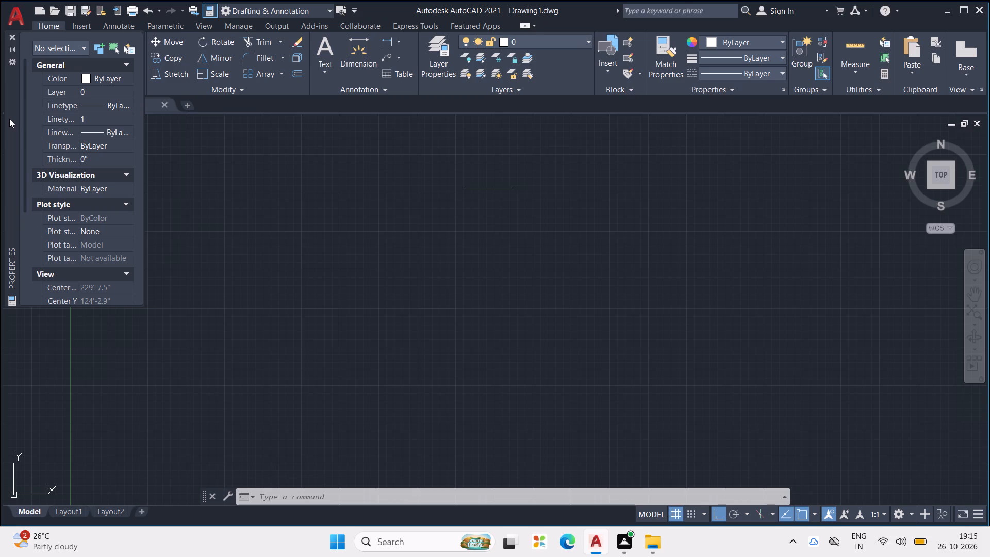
key(ctrl+8)
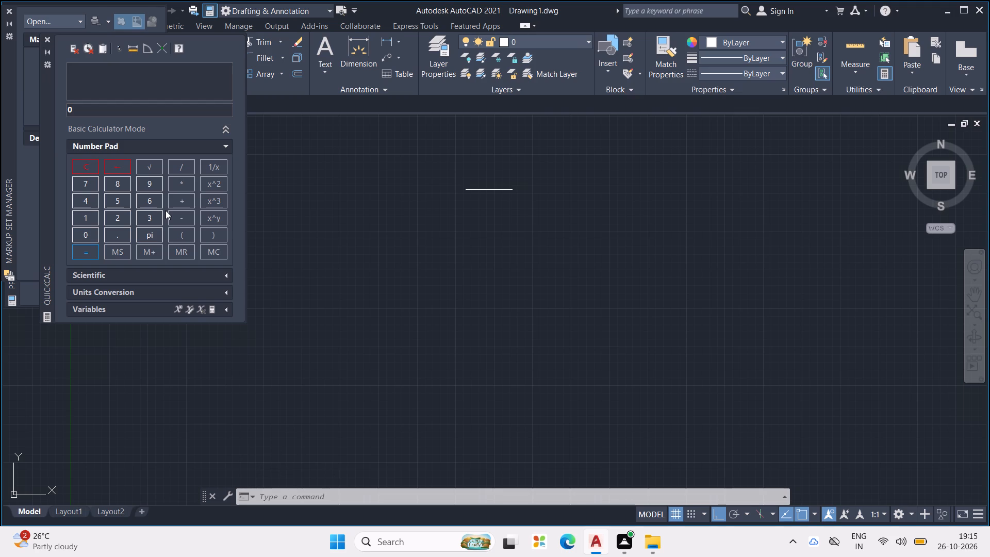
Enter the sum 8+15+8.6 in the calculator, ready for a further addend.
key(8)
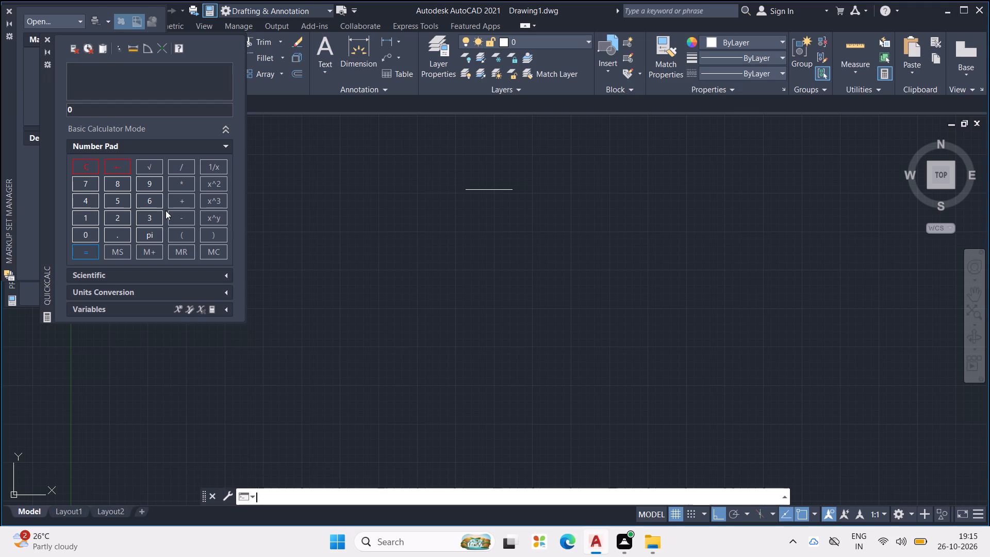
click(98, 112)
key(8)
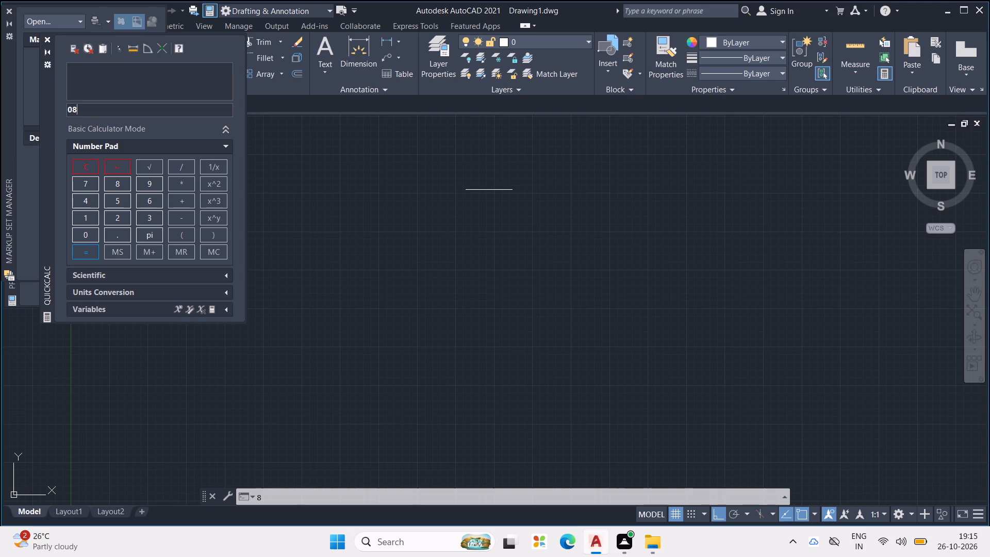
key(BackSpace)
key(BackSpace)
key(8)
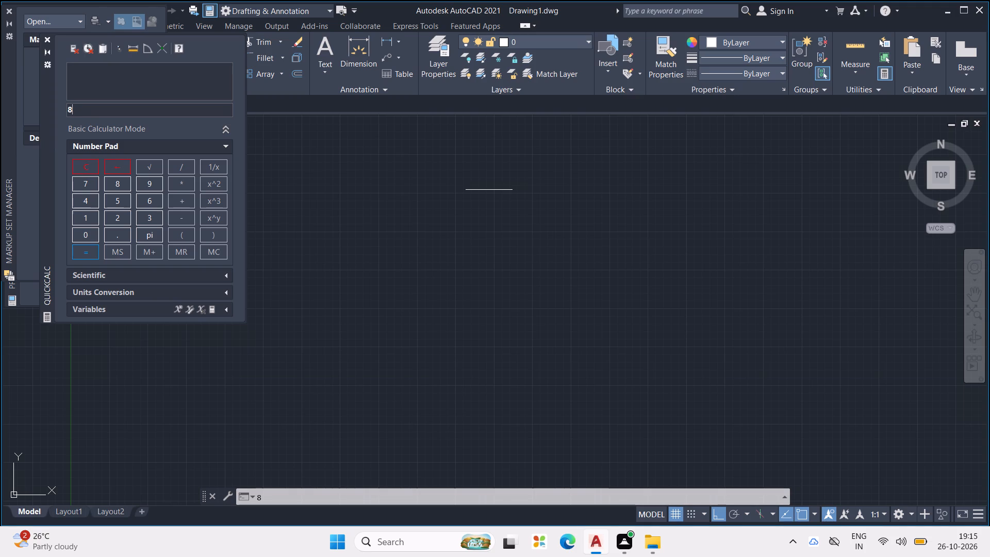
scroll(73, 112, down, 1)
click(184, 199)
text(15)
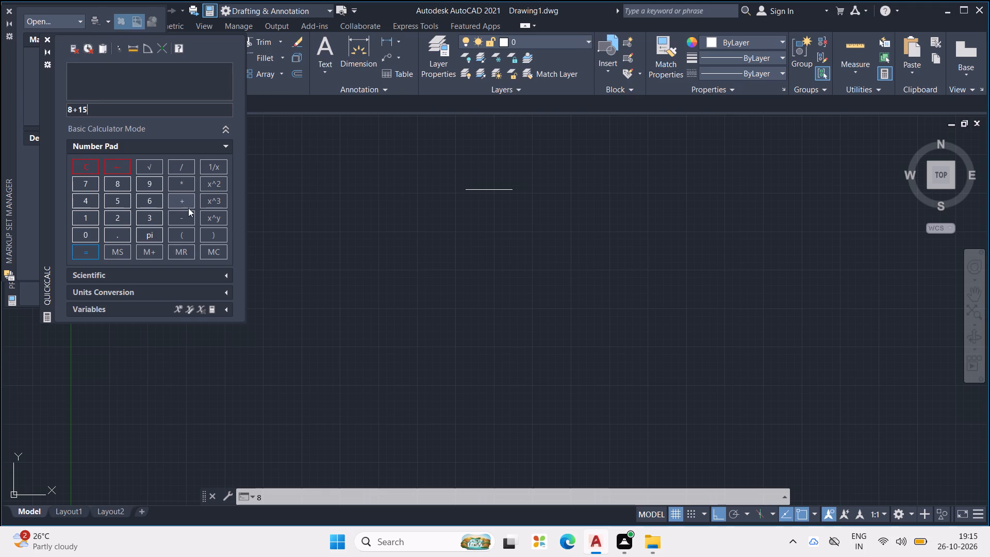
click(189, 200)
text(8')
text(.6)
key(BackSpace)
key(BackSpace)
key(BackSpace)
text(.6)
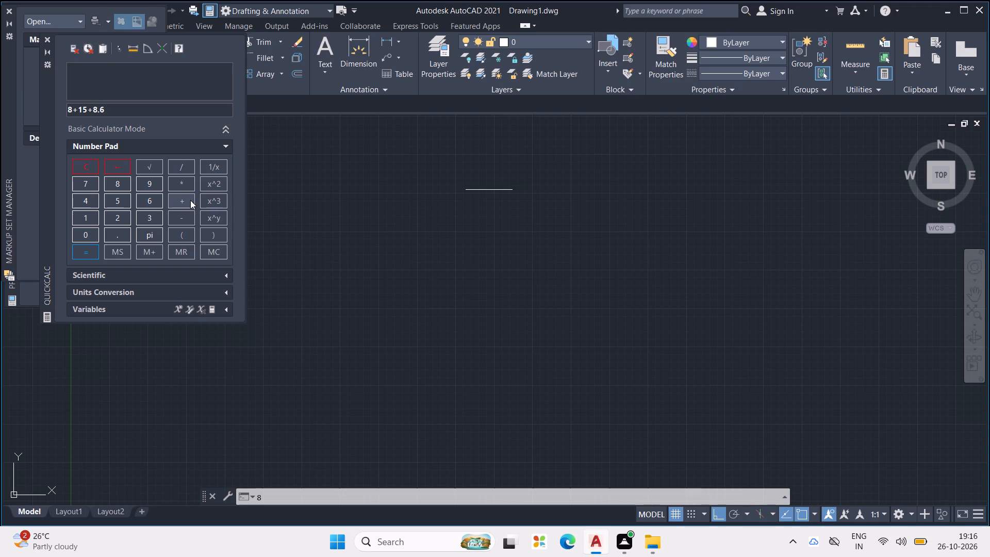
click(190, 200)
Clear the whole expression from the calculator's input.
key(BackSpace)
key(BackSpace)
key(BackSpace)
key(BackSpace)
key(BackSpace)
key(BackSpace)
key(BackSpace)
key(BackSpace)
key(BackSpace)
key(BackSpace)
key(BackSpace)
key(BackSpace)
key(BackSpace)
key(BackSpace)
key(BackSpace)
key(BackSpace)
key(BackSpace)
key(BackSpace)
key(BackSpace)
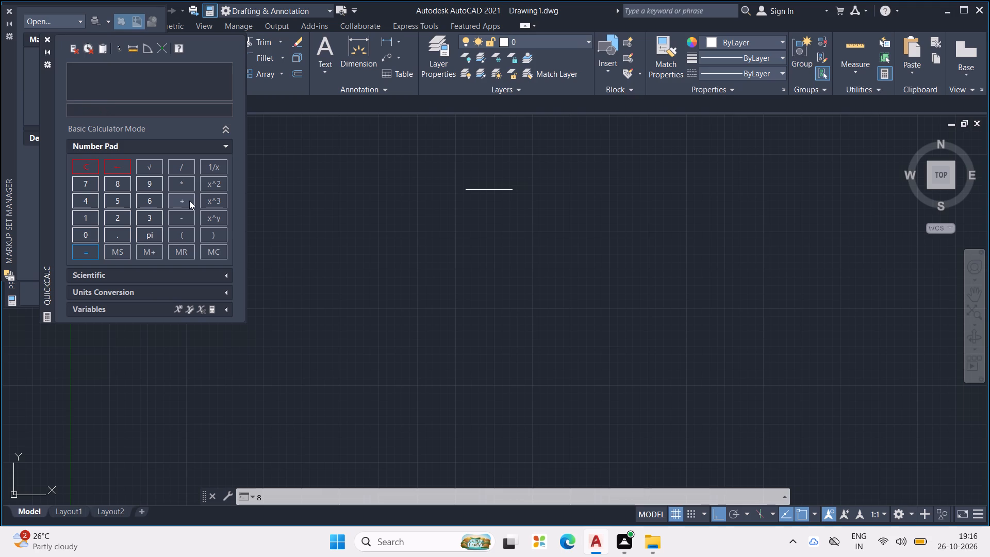
Calculate the sum 12+11+4+13 in the calculator.
text(12)
click(185, 204)
text(11)
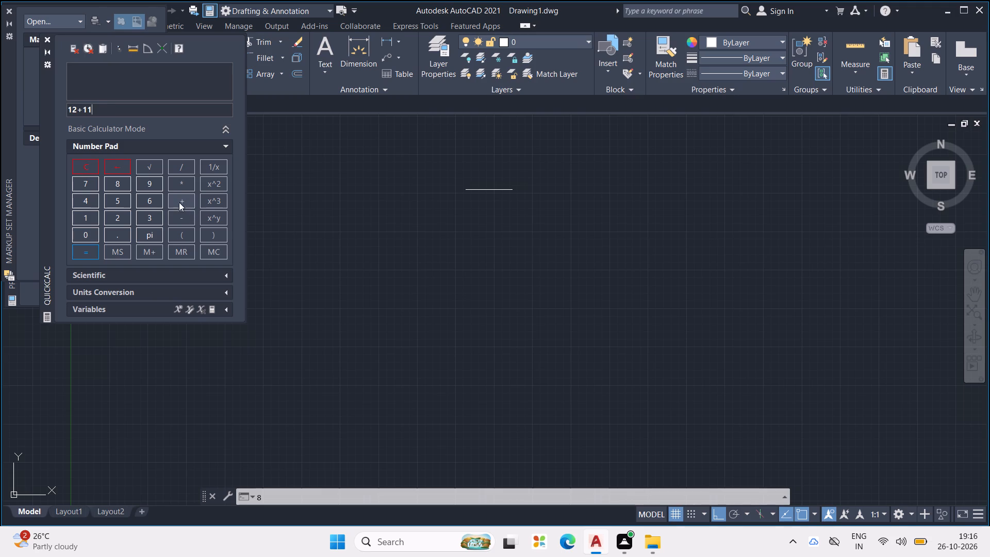
click(184, 206)
key(4)
click(180, 203)
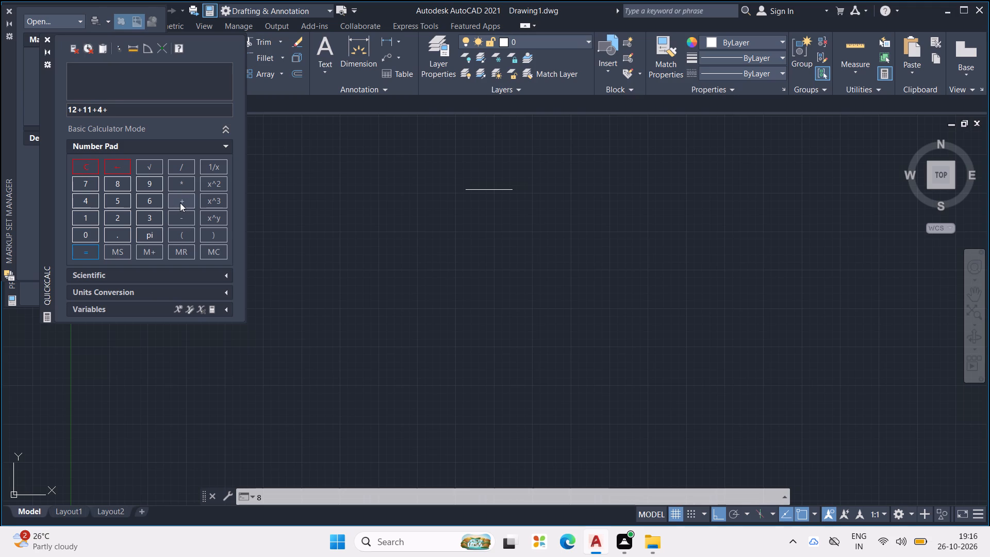
text(13)
key(Return)
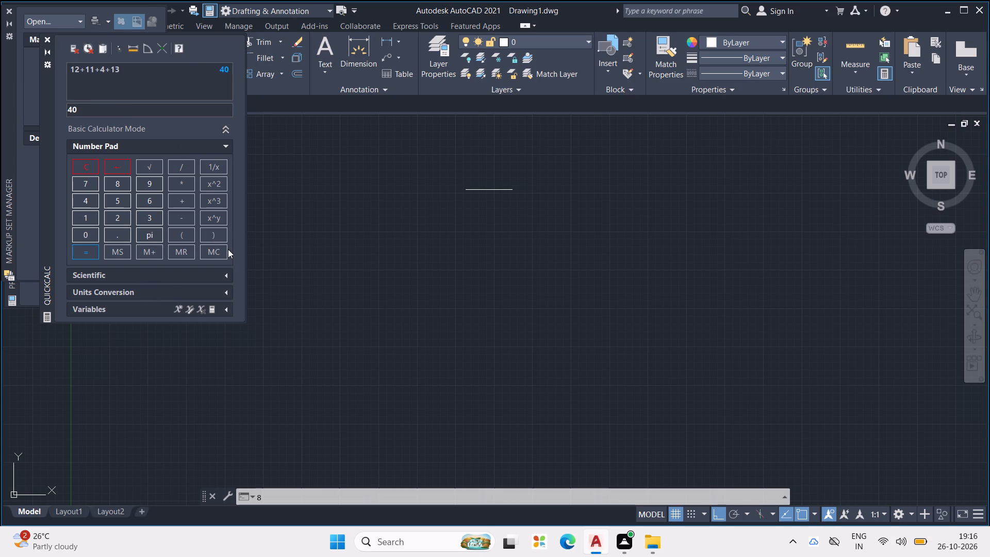
Close the QuickCalc, Markup Set Manager and dbConnect Manager palettes and cancel the stray command entry.
click(46, 41)
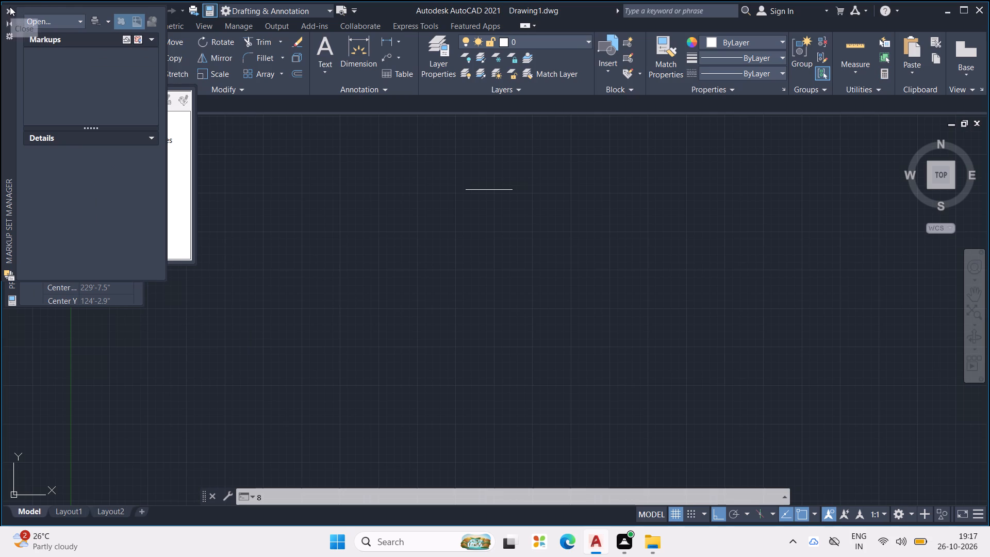
click(10, 7)
click(235, 185)
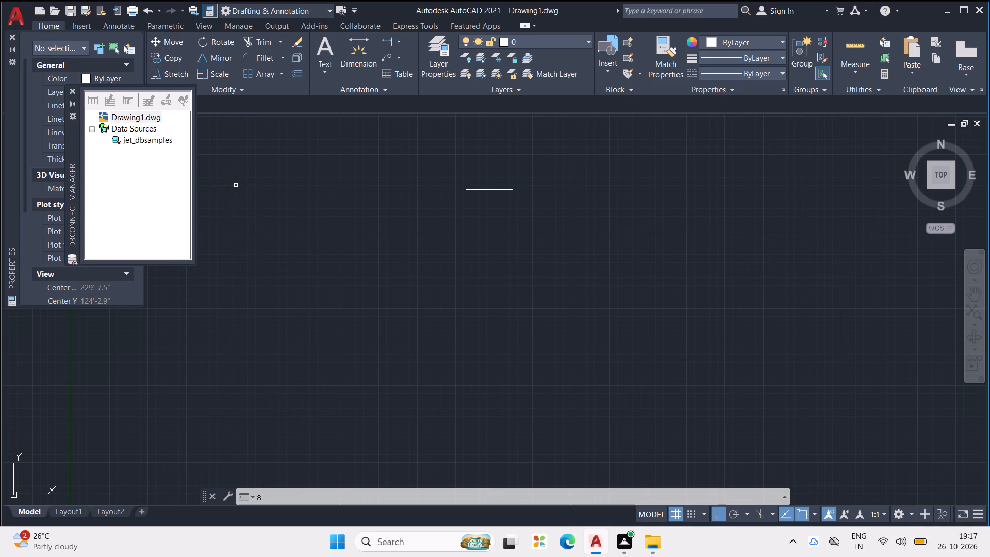
key(Escape)
key(Escape)
key(Escape)
click(70, 91)
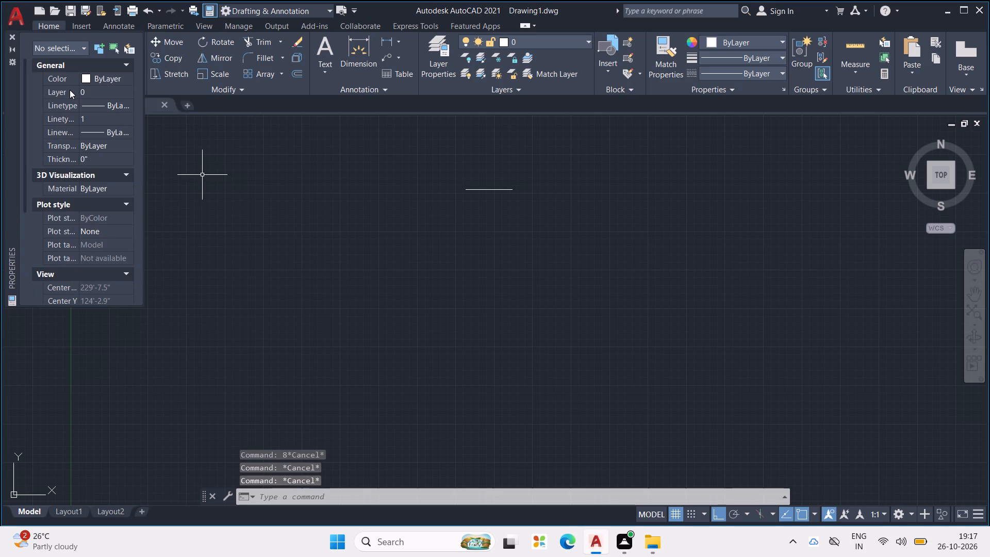
key(Escape)
key(Escape)
key(Escape)
key(Escape)
Draw a 40' line straight down from the right end of the existing 25' line.
key(l)
key(Return)
scroll(507, 183, up, 3)
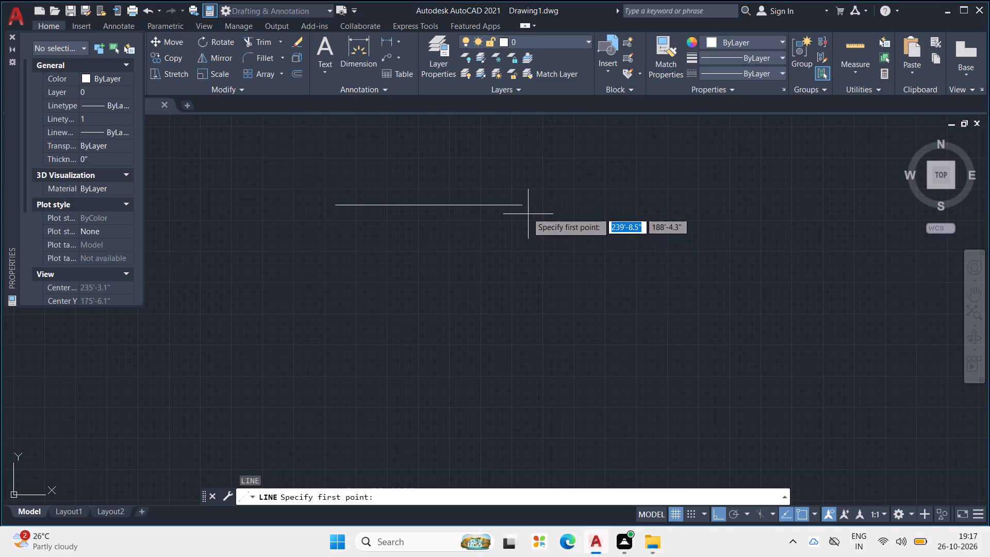
click(523, 206)
text(40')
key(Return)
Continue the line 25' to the left and up to the top line's left end, completing the rectangle.
scroll(519, 237, down, 1)
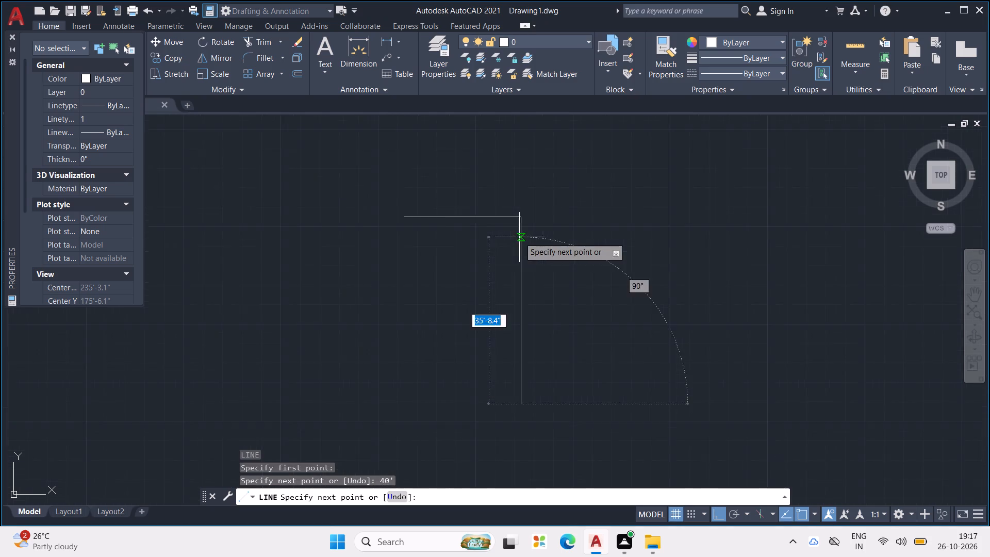
scroll(519, 237, down, 1)
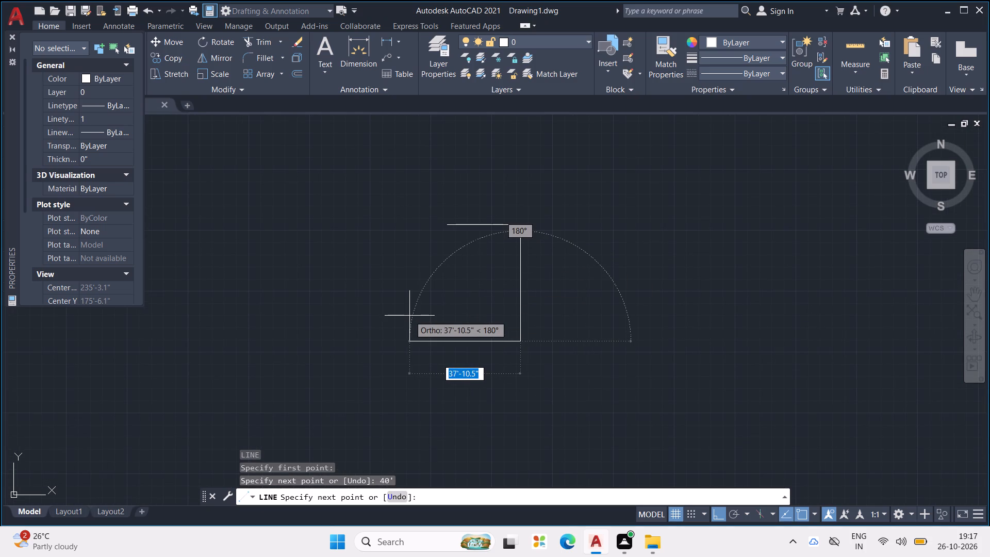
text(25')
key(Return)
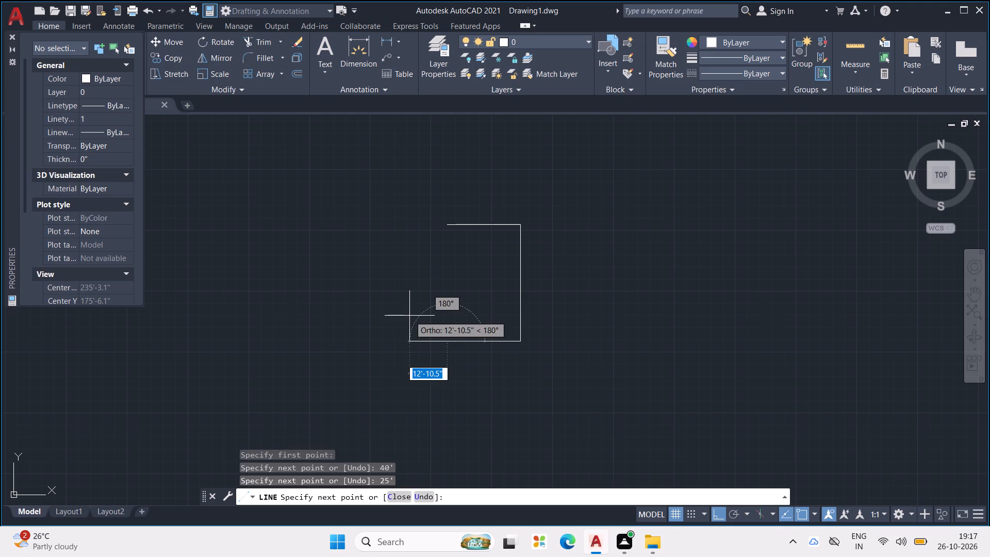
scroll(463, 252, up, 2)
middle_drag(456, 240, 510, 378)
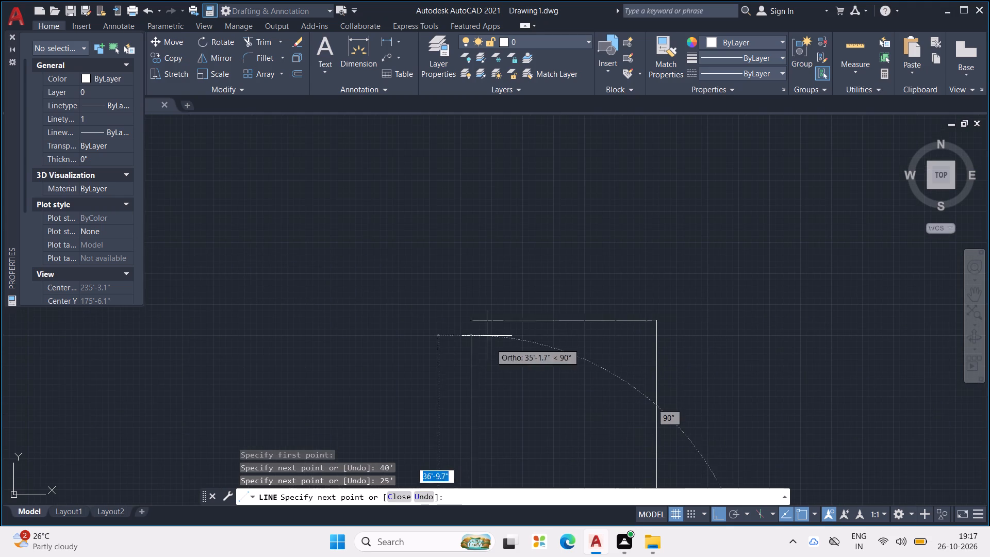
click(470, 317)
key(Escape)
key(Escape)
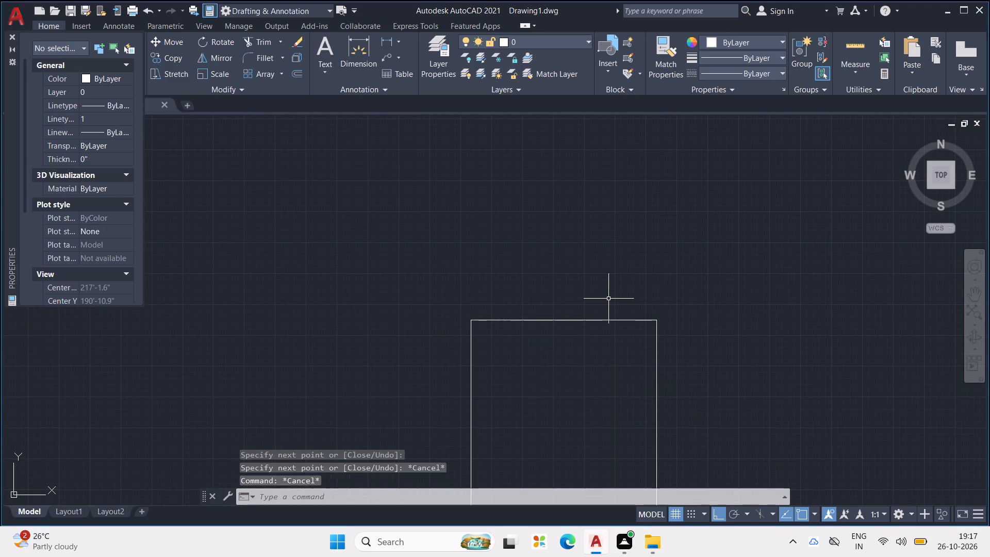
key(Escape)
key(Escape)
key(Escape)
key(Escape)
Offset the rectangle's top line 9" toward the inside.
middle_drag(606, 288, 568, 259)
scroll(605, 287, down, 1)
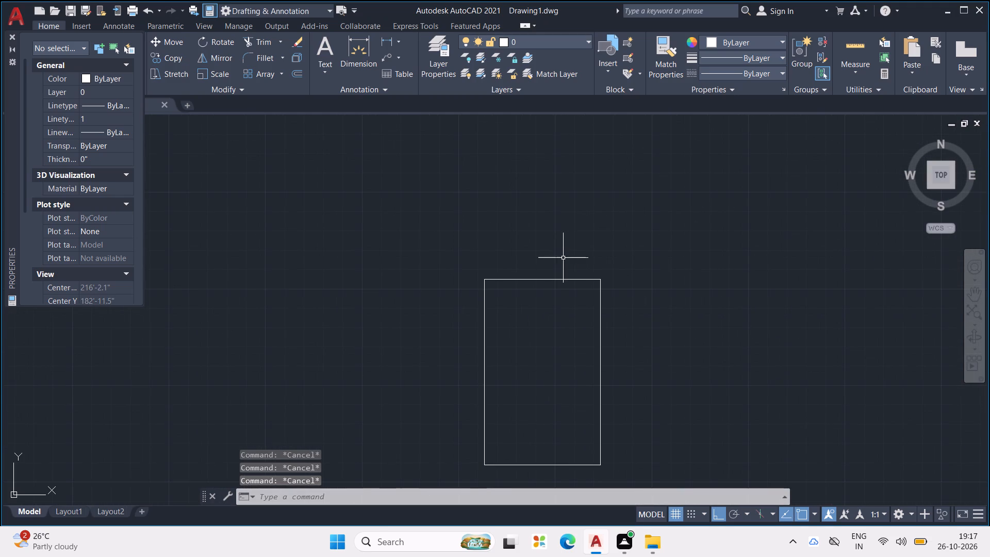
key(Escape)
key(Escape)
text(OFF)
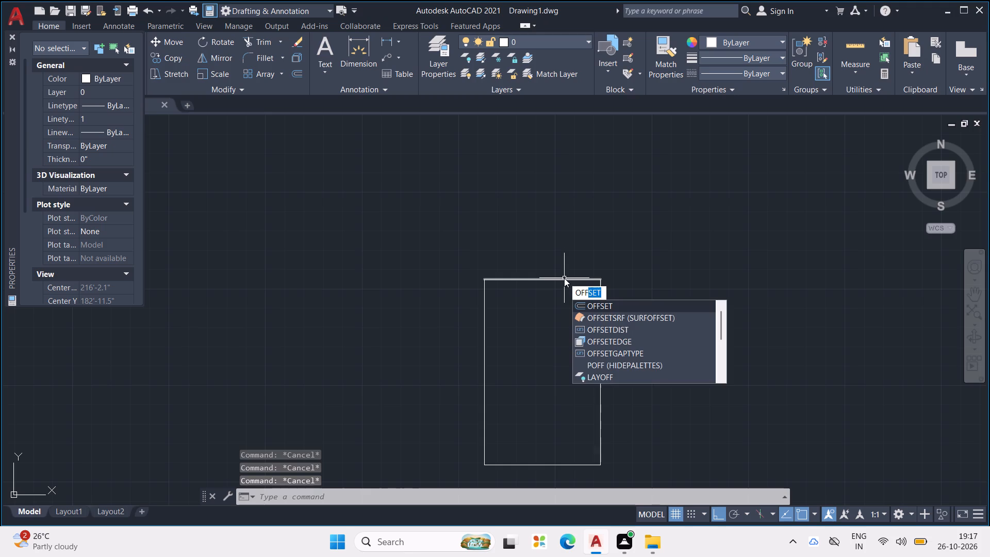
key(Return)
text(9")
key(Return)
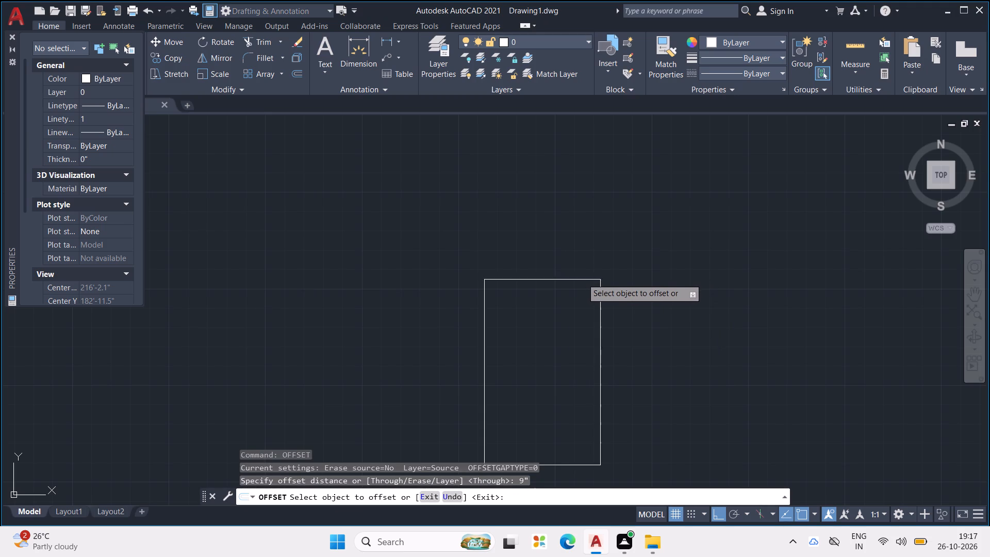
click(582, 278)
click(577, 316)
Offset the rectangle's left, right and bottom lines inward by the same 9" distance.
scroll(480, 280, up, 3)
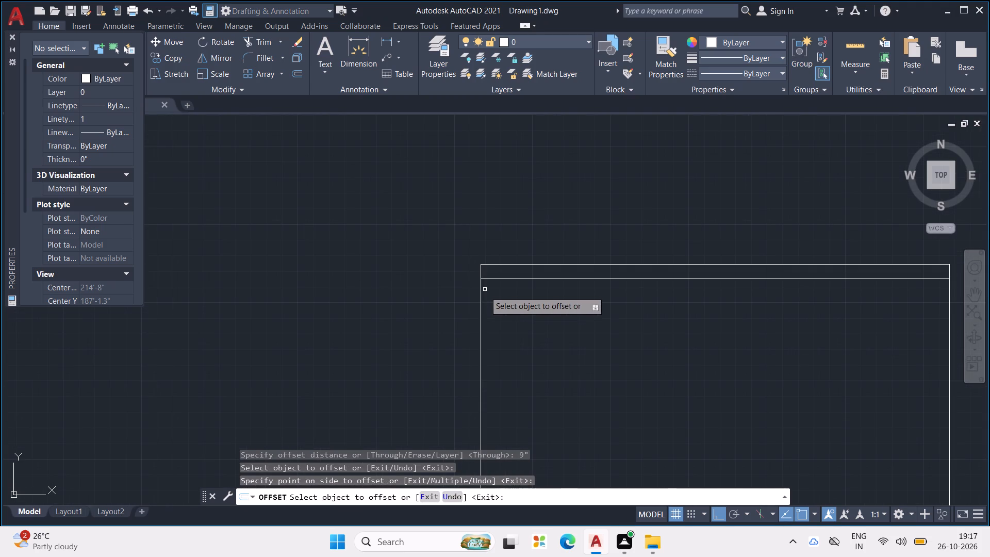
click(481, 303)
click(553, 314)
scroll(572, 298, down, 2)
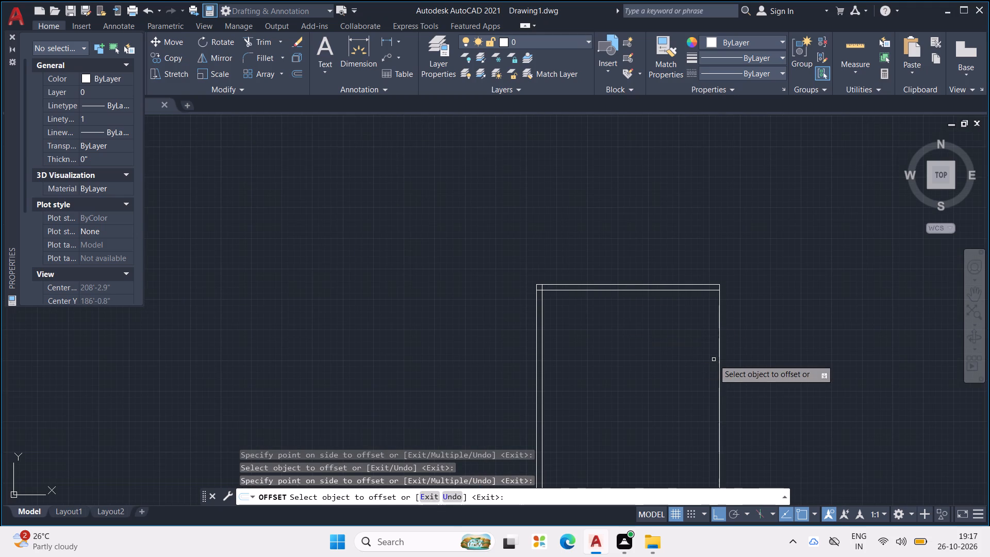
click(719, 354)
click(679, 352)
scroll(672, 331, down, 2)
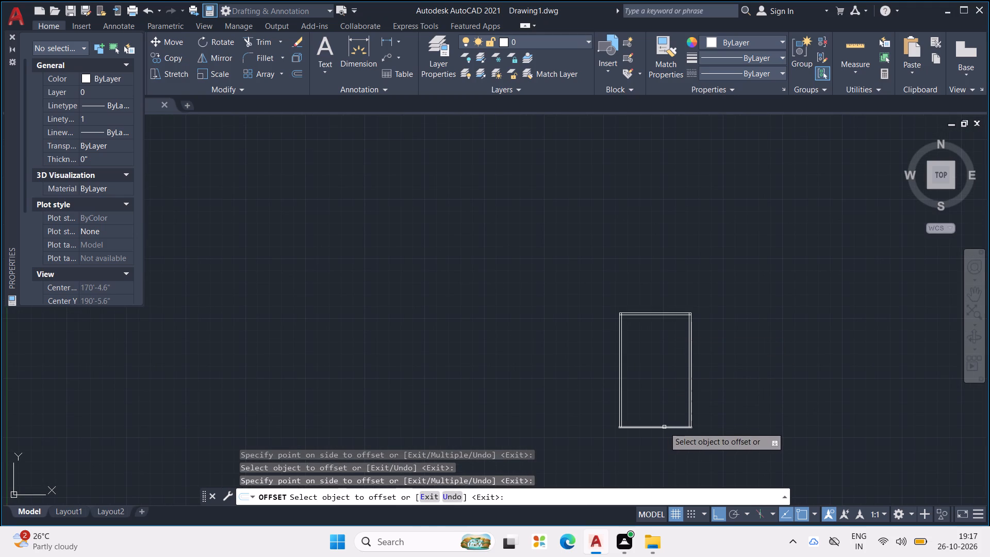
click(664, 427)
click(665, 401)
key(Escape)
key(Escape)
key(Escape)
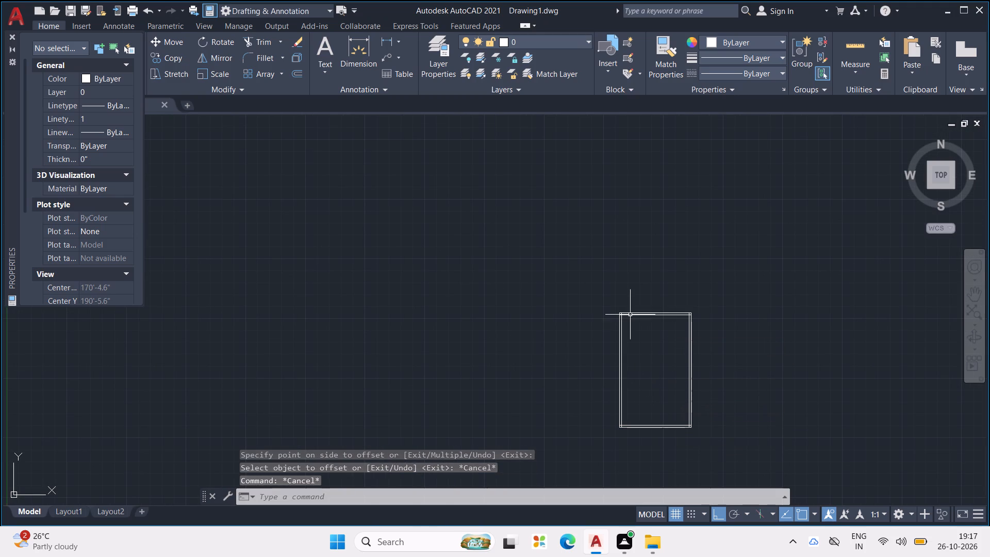
key(Escape)
key(Escape)
Trim the overlapping ends of the inner lines at the rectangle's top-left and top-right corners.
text(TR)
key(Return)
scroll(620, 277, up, 1)
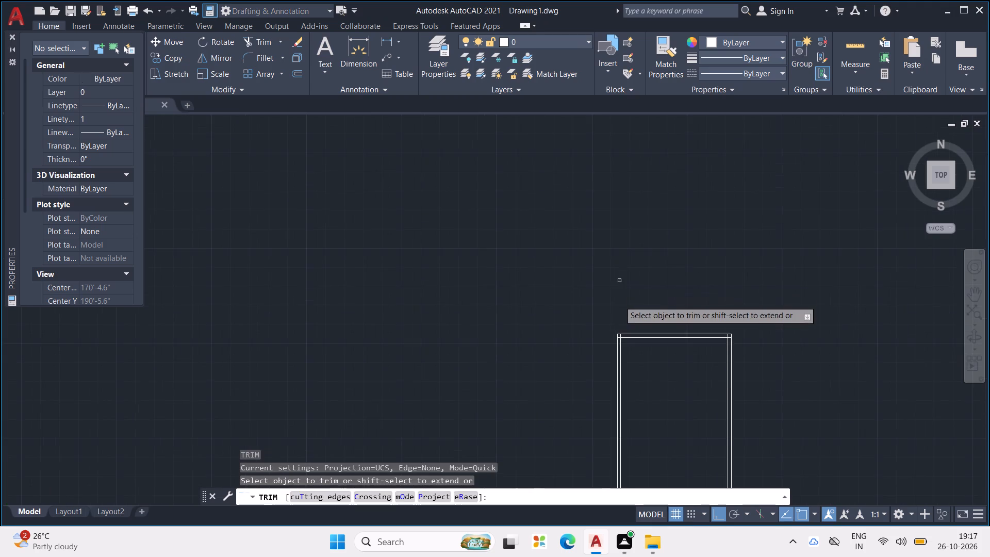
scroll(612, 366, up, 3)
scroll(683, 297, up, 2)
drag(655, 312, 633, 312)
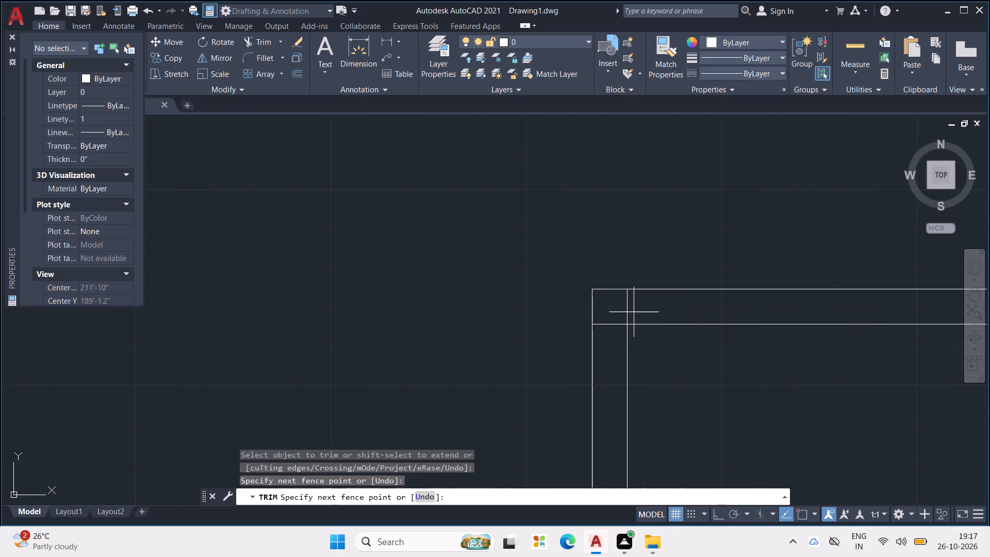
drag(633, 312, 614, 333)
scroll(614, 333, down, 2)
middle_drag(747, 381, 254, 324)
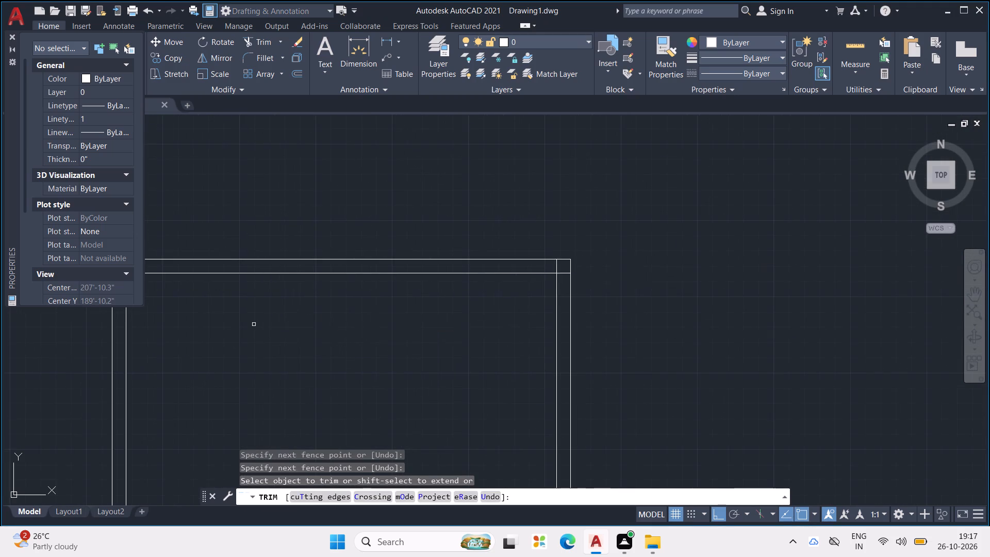
scroll(508, 256, up, 1)
scroll(582, 277, up, 3)
drag(582, 276, 618, 285)
drag(619, 285, 620, 286)
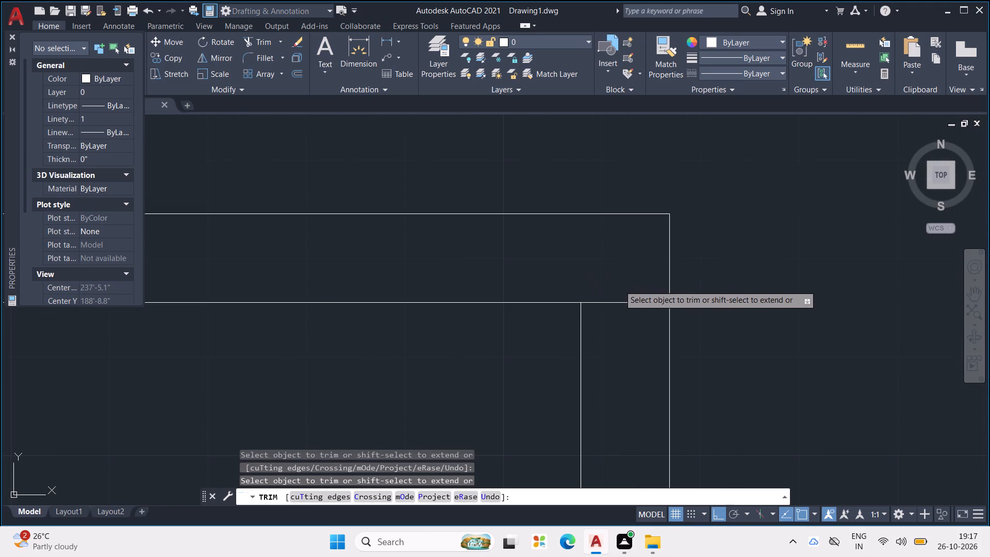
drag(620, 286, 622, 328)
Trim the overlapping ends of the inner lines at the bottom-right and bottom-left corners.
scroll(620, 312, down, 8)
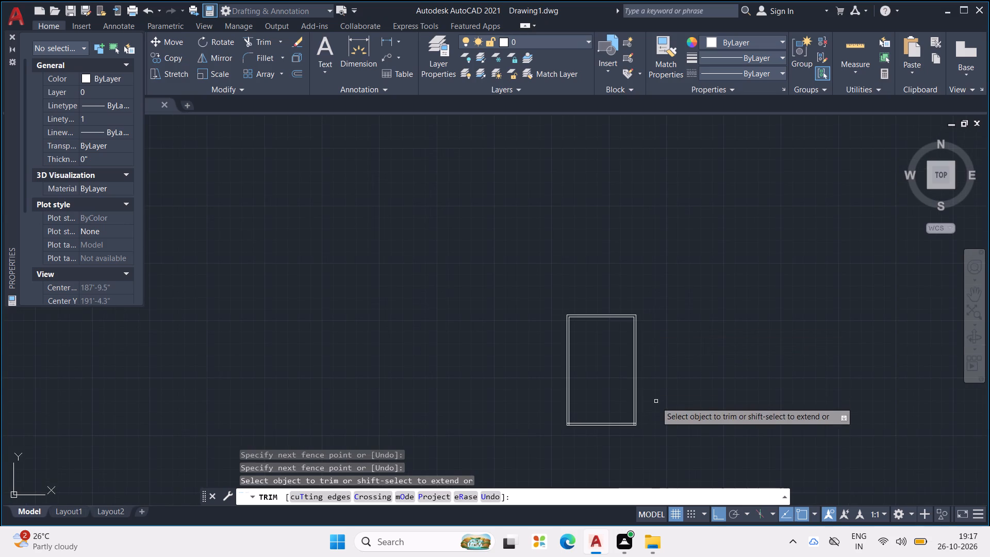
scroll(651, 413, up, 1)
scroll(622, 444, up, 5)
scroll(591, 301, up, 4)
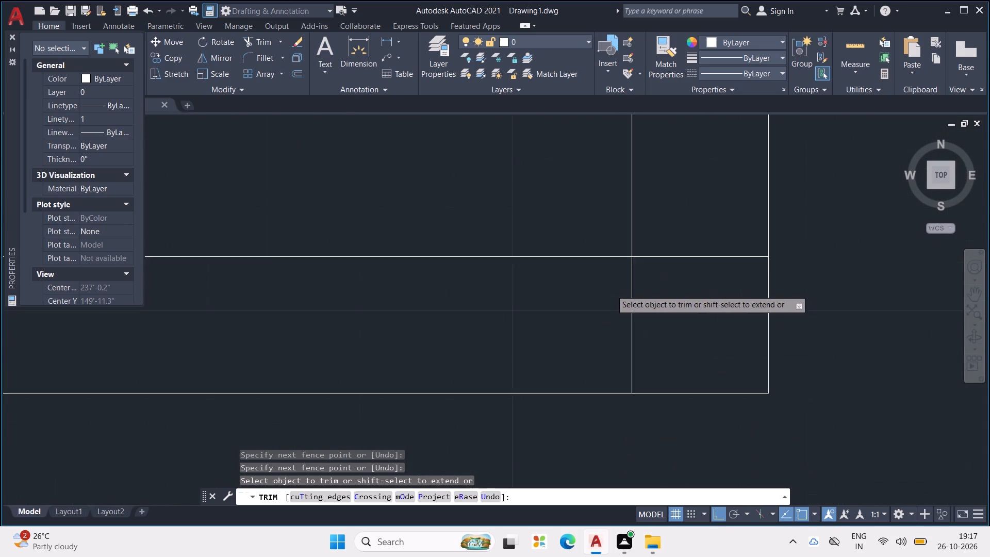
drag(704, 222, 634, 340)
scroll(629, 327, down, 3)
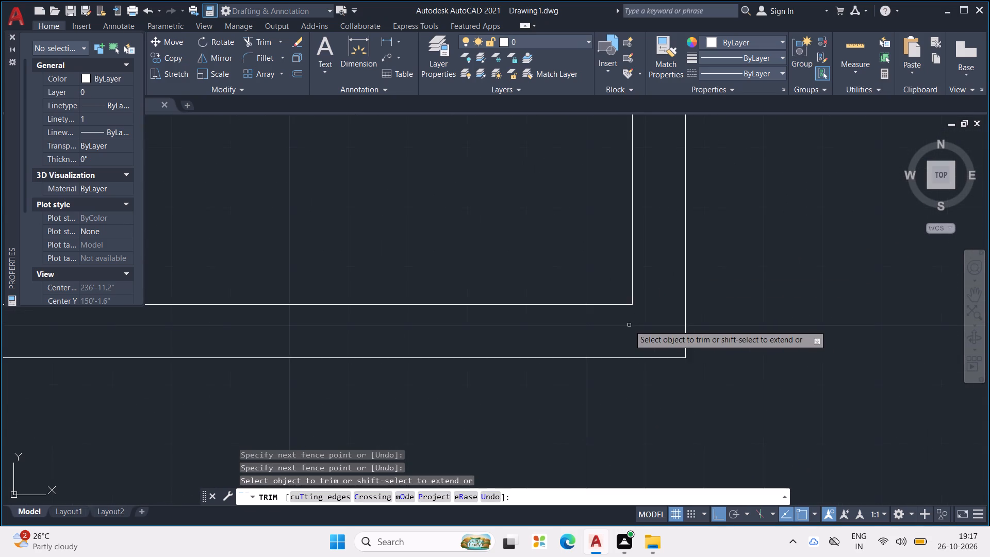
scroll(629, 325, down, 6)
scroll(560, 308, up, 3)
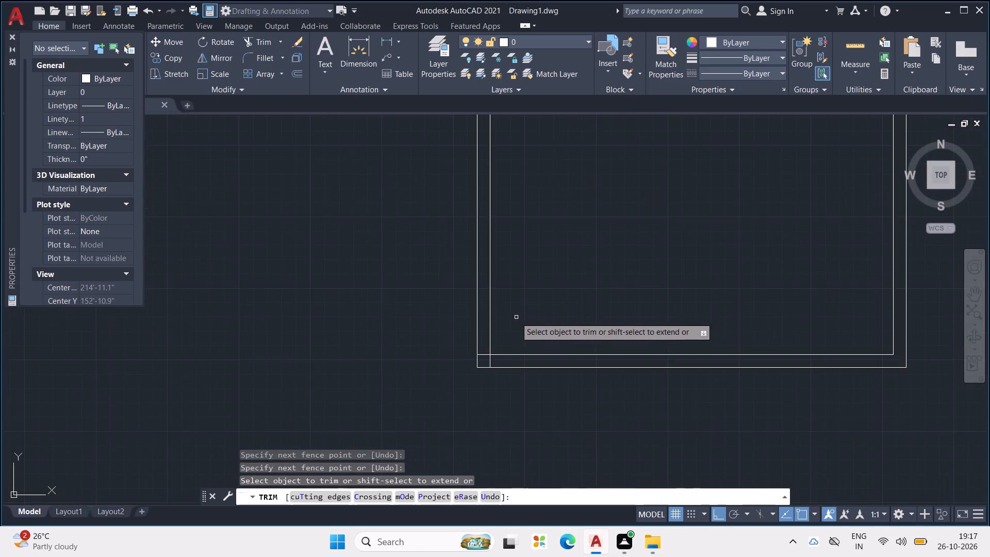
scroll(510, 320, up, 2)
drag(455, 372, 487, 407)
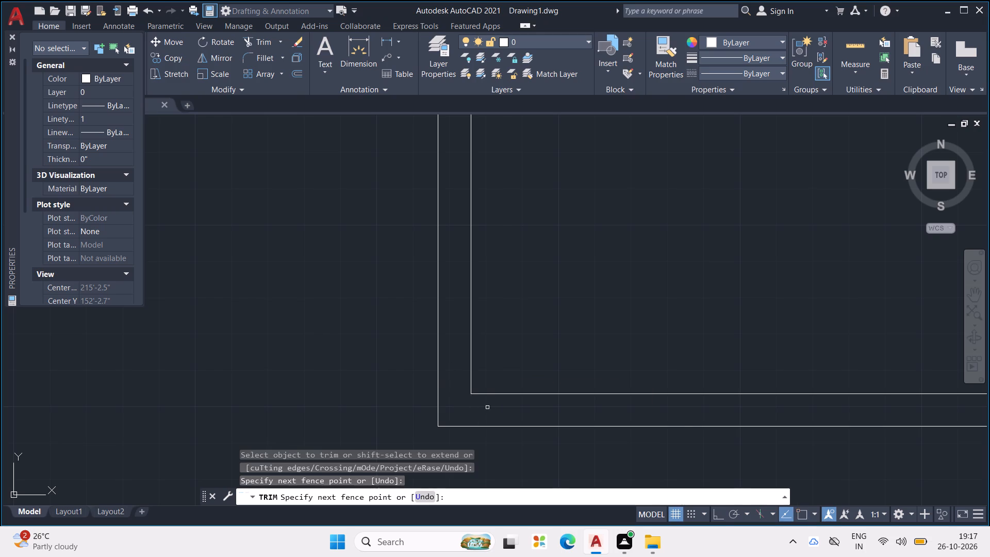
scroll(589, 306, down, 2)
middle_drag(620, 260, 557, 393)
scroll(557, 393, down, 1)
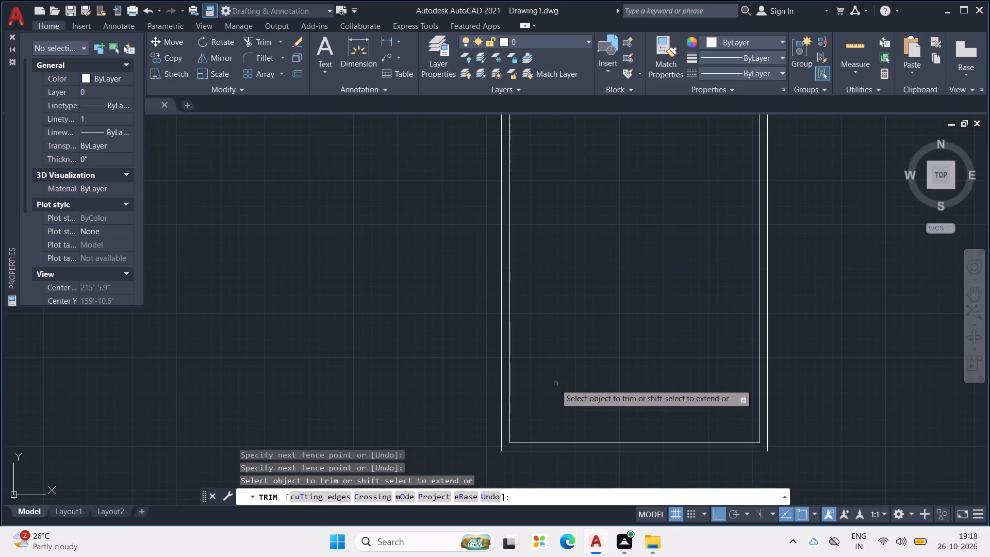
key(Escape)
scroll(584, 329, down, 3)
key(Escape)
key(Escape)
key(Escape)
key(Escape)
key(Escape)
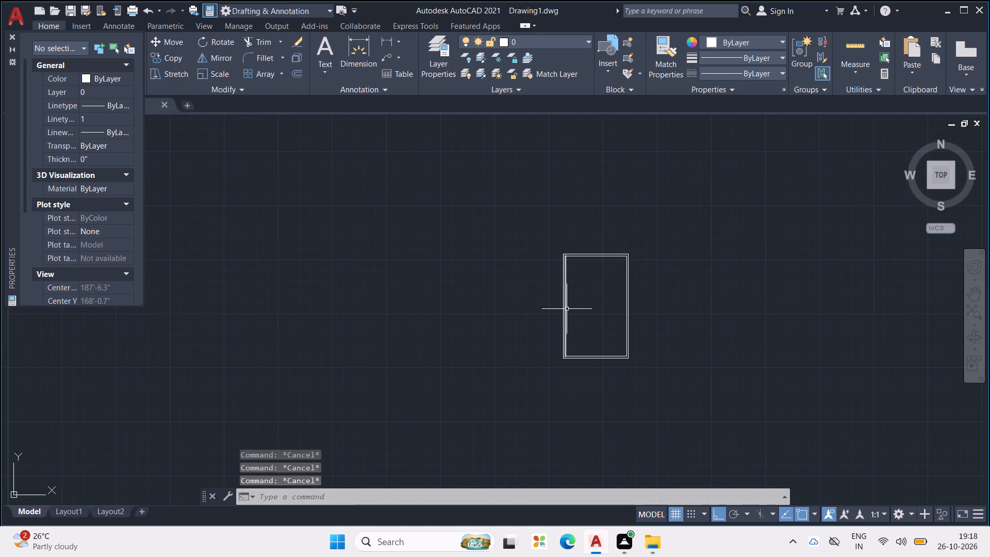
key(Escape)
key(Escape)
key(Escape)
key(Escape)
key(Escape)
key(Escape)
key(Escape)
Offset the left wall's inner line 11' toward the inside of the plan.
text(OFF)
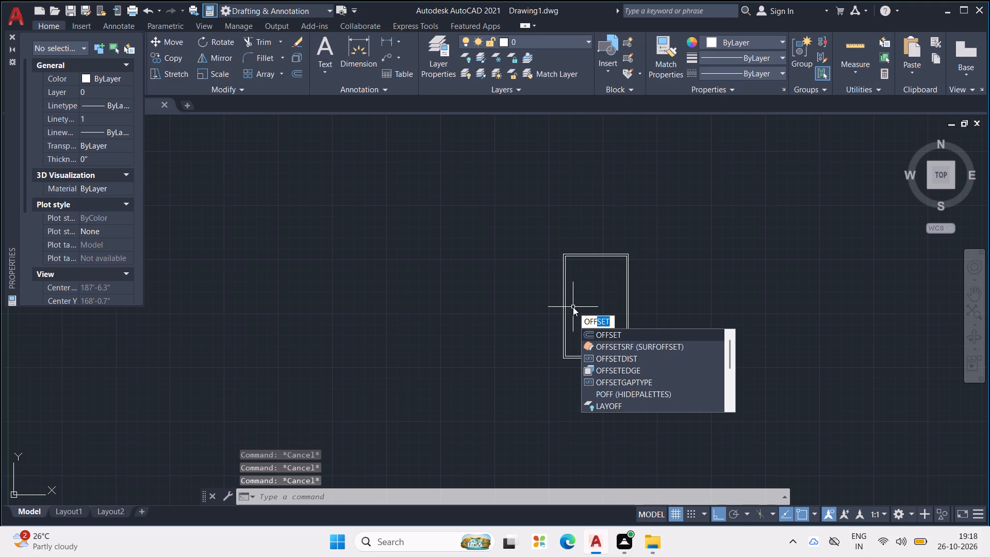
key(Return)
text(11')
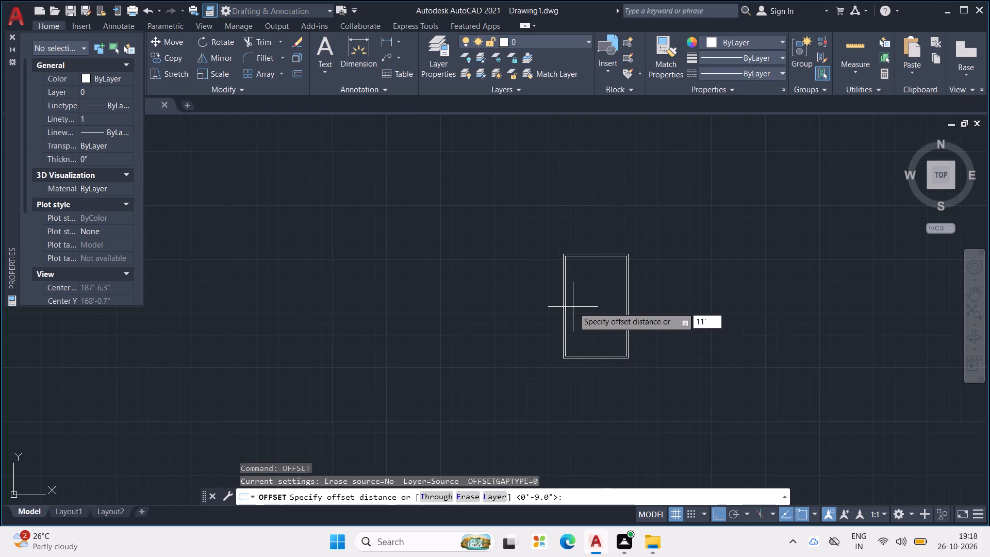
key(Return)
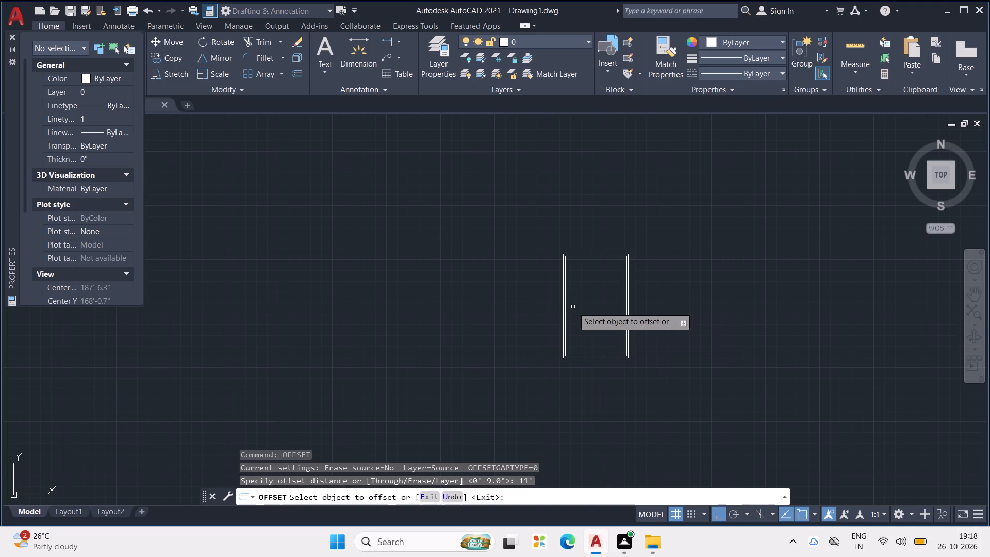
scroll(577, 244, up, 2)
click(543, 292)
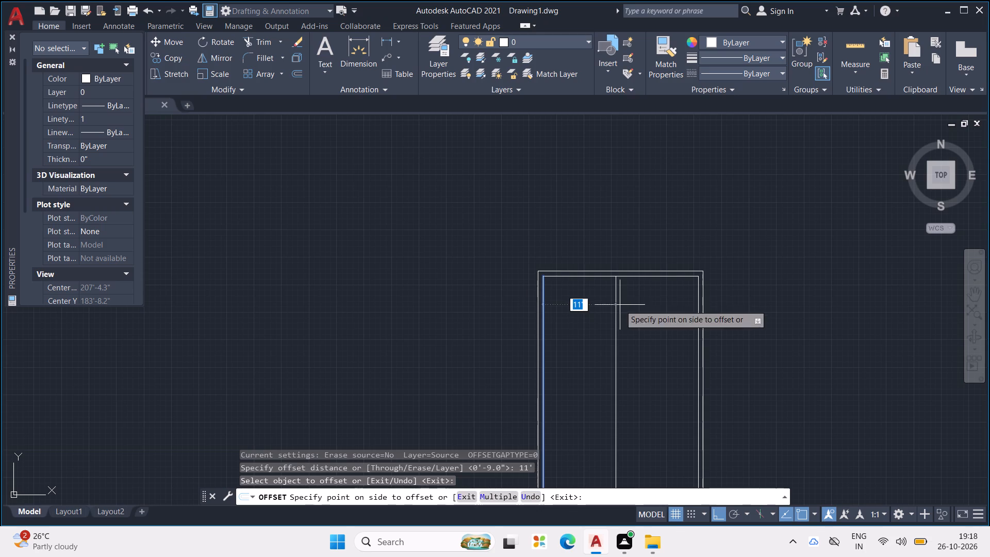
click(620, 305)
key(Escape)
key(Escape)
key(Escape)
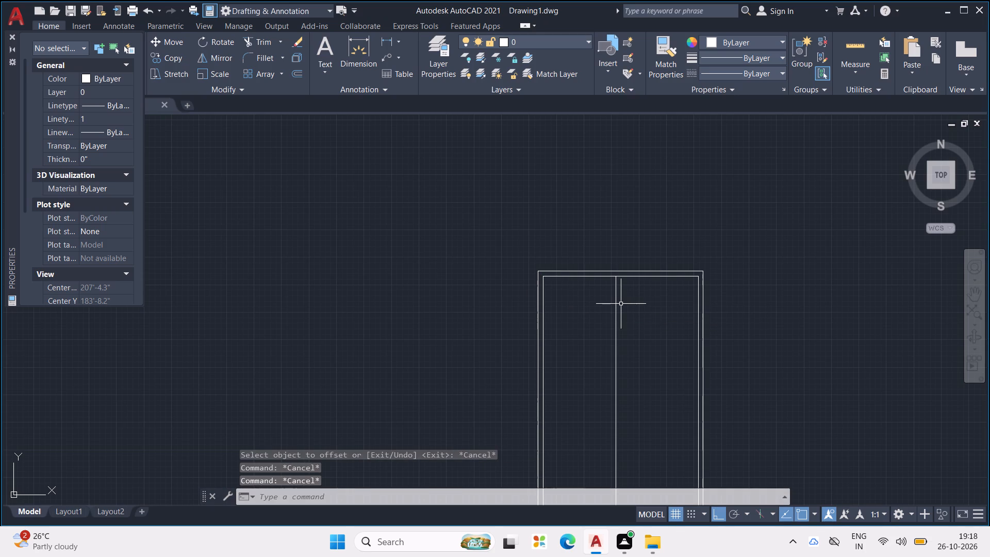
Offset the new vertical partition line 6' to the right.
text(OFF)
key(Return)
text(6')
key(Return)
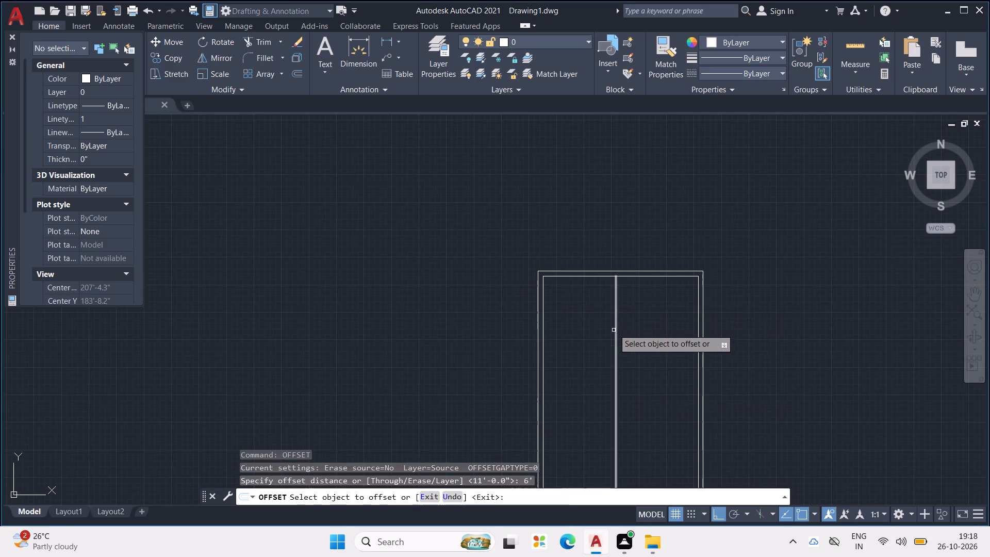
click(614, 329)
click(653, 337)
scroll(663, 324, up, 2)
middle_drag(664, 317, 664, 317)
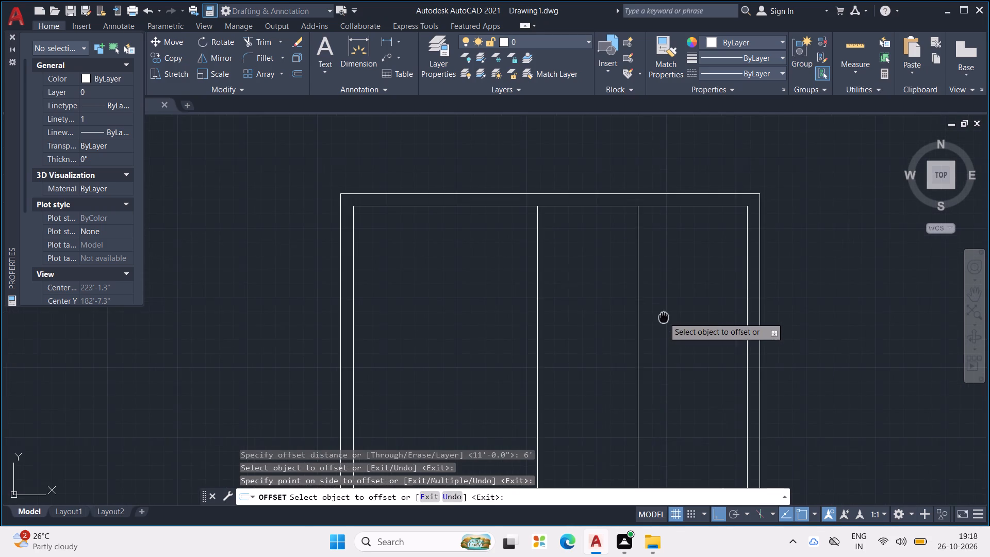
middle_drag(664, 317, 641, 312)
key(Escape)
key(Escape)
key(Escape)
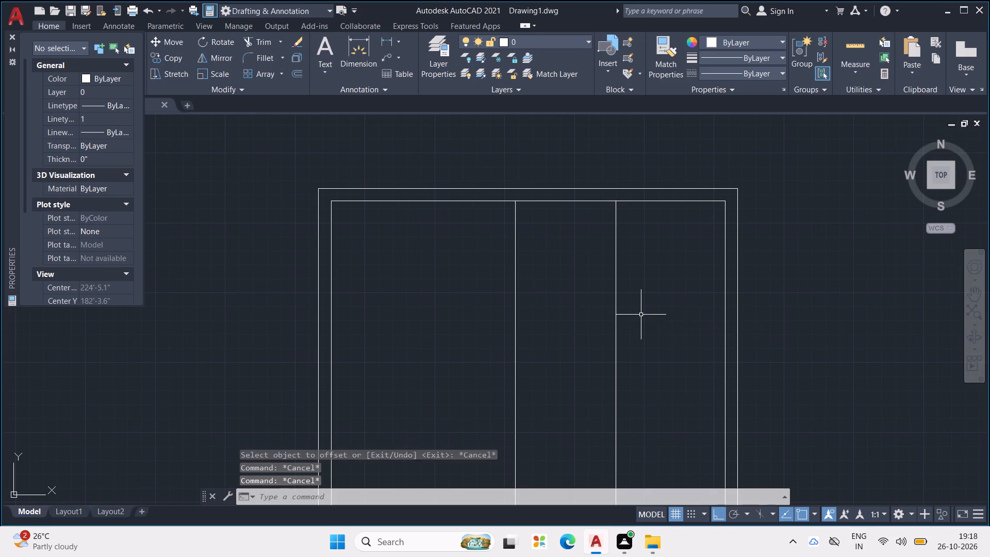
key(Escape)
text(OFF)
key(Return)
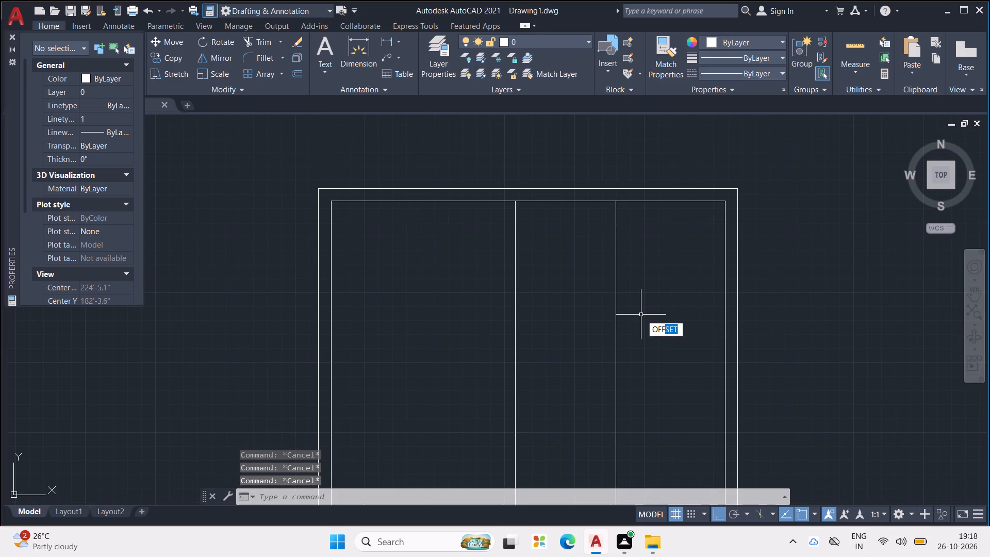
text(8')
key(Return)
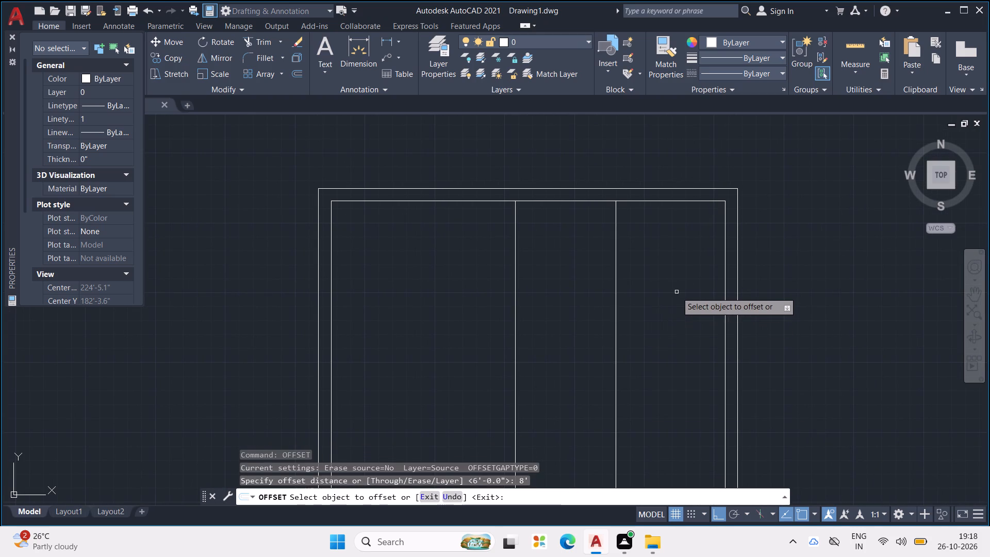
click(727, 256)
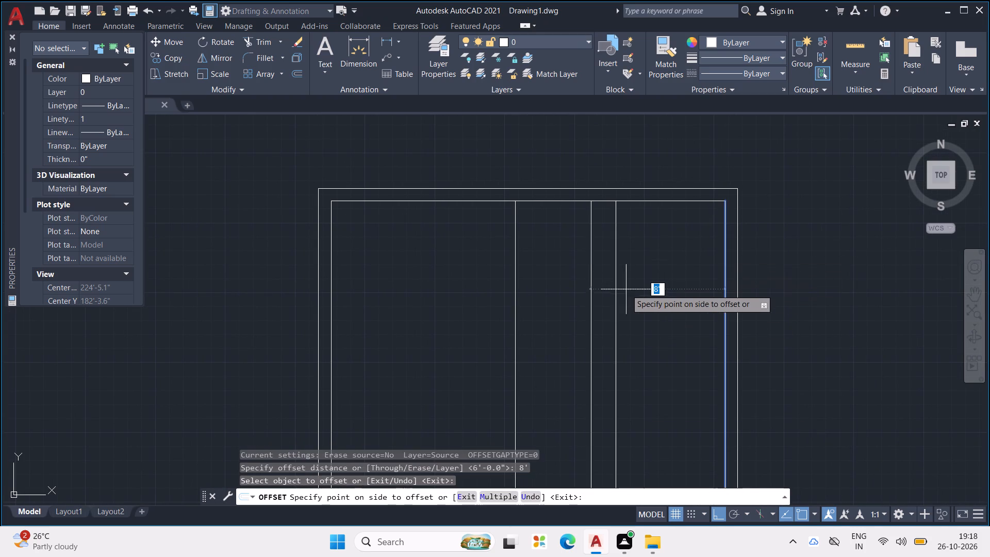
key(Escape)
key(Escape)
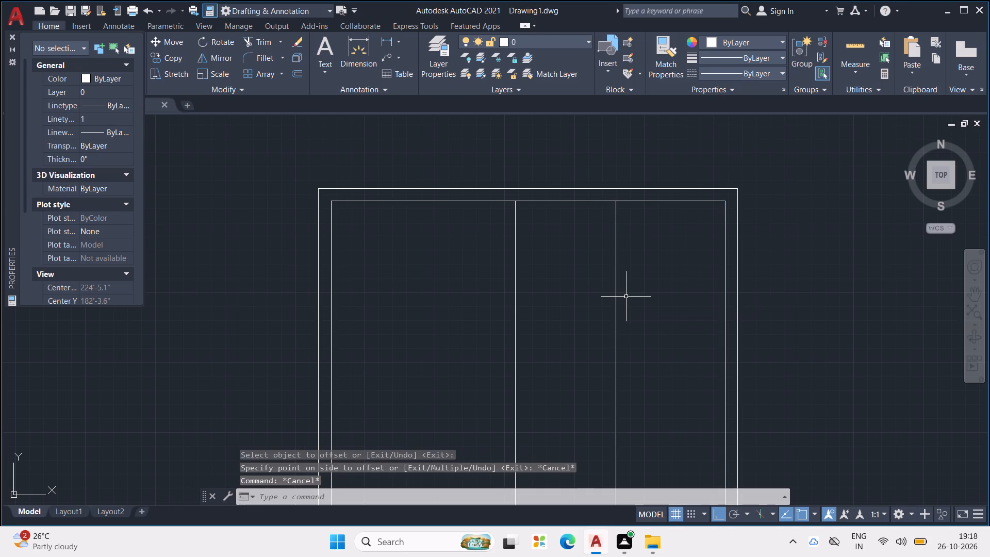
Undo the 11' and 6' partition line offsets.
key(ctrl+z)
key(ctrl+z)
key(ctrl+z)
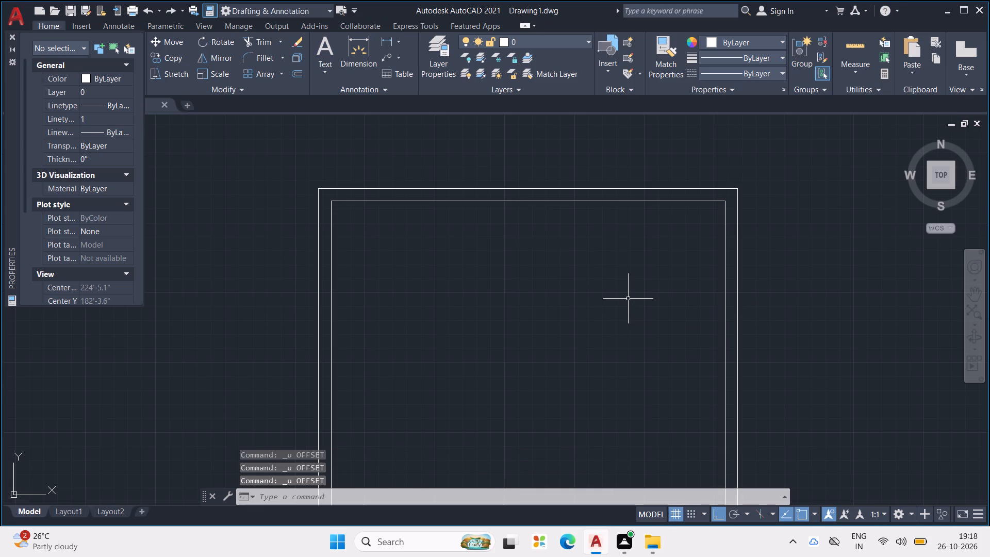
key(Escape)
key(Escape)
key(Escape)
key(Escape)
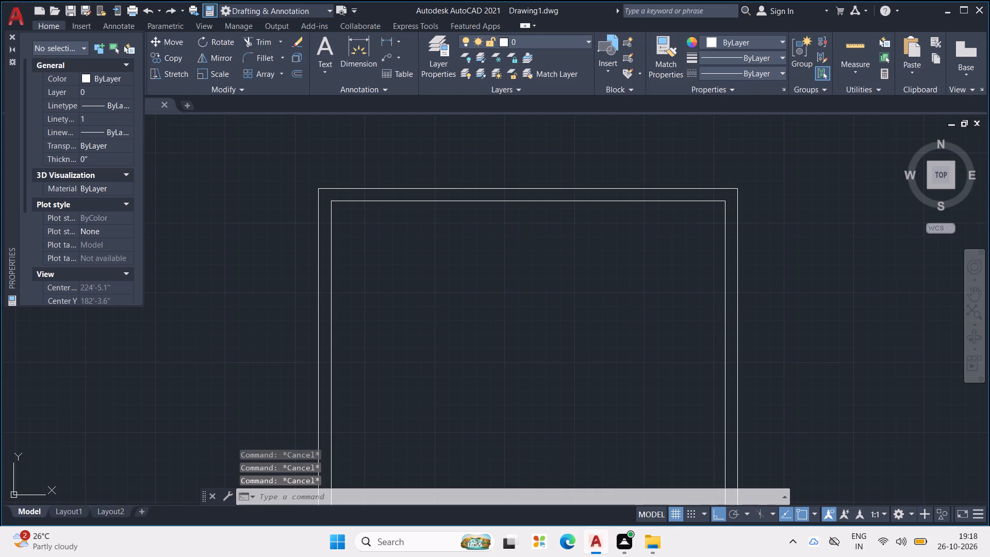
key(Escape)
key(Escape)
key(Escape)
Offset the left wall's outer line 11' toward the inside of the plan.
text(OFF)
key(Return)
text(11')
key(Return)
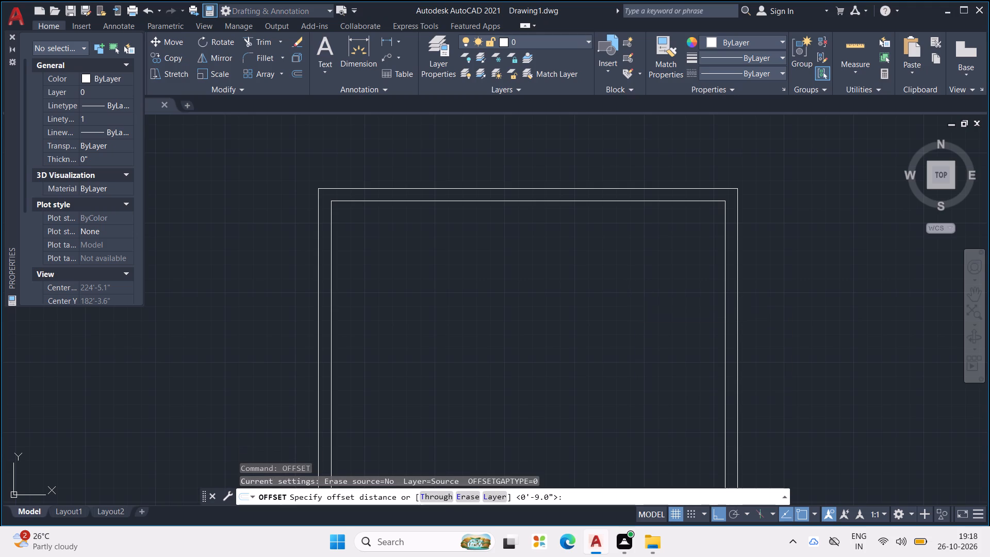
click(318, 280)
click(447, 291)
key(Escape)
key(Escape)
key(Escape)
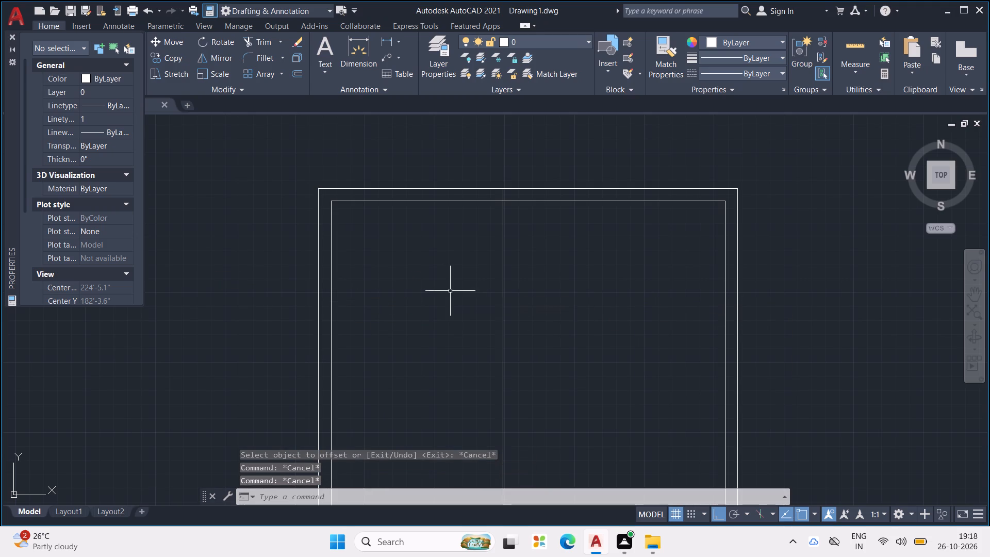
Offset the new vertical partition line 6' to the right.
text(OFF)
key(Return)
text(6')
key(Return)
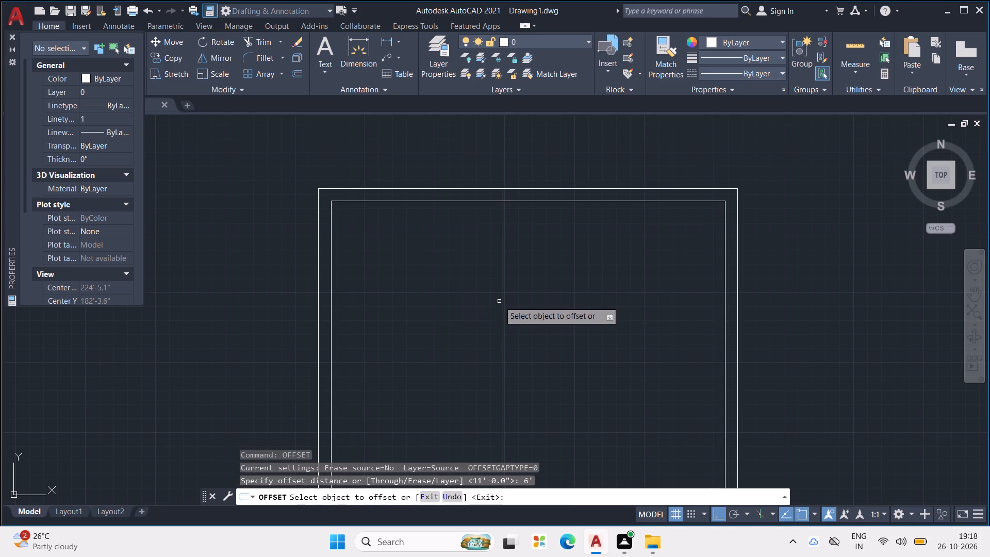
click(503, 295)
click(539, 300)
key(Escape)
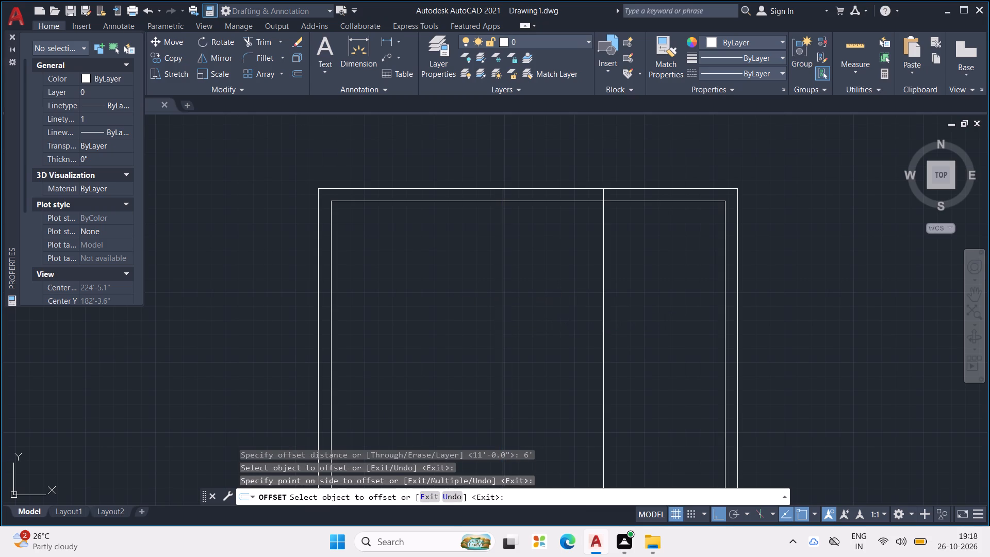
key(Escape)
key(Escape)
key(Escape)
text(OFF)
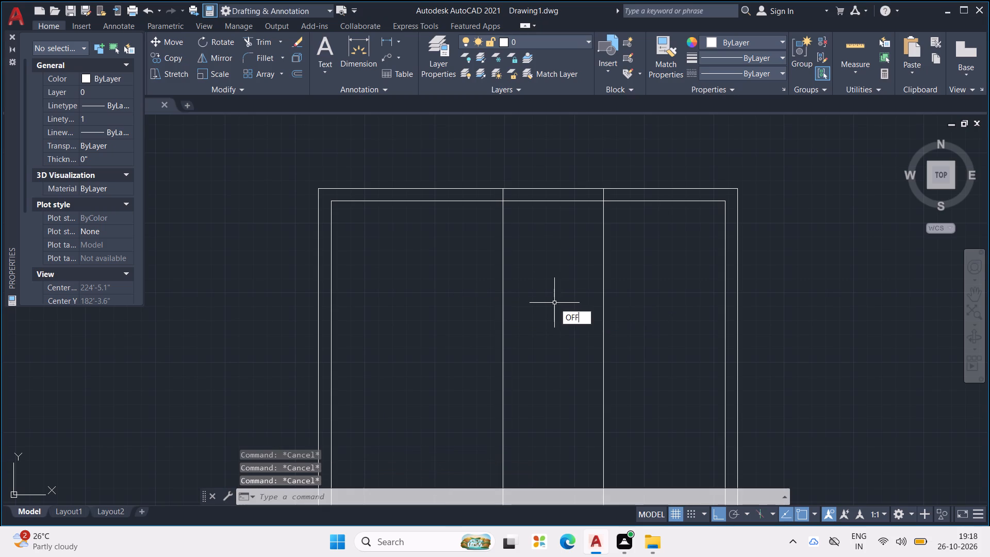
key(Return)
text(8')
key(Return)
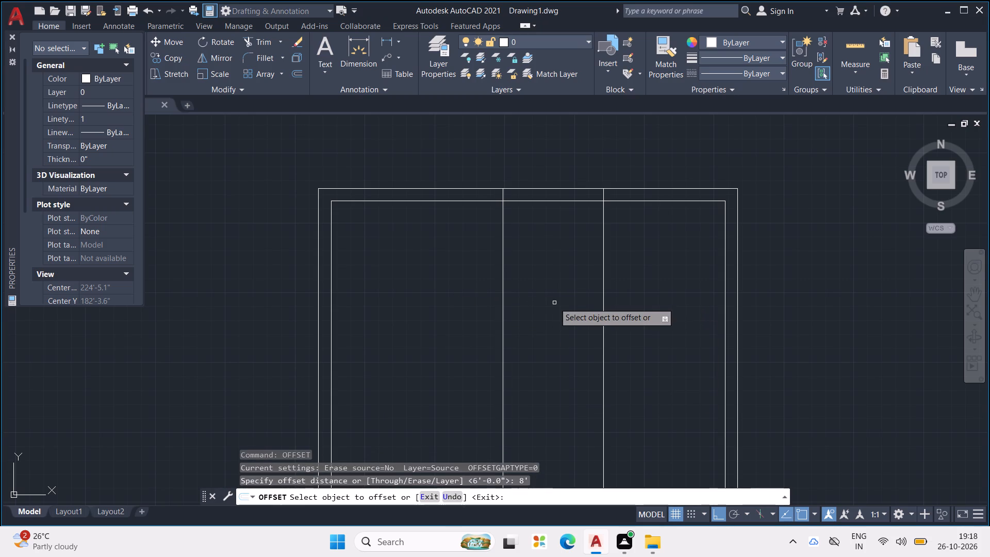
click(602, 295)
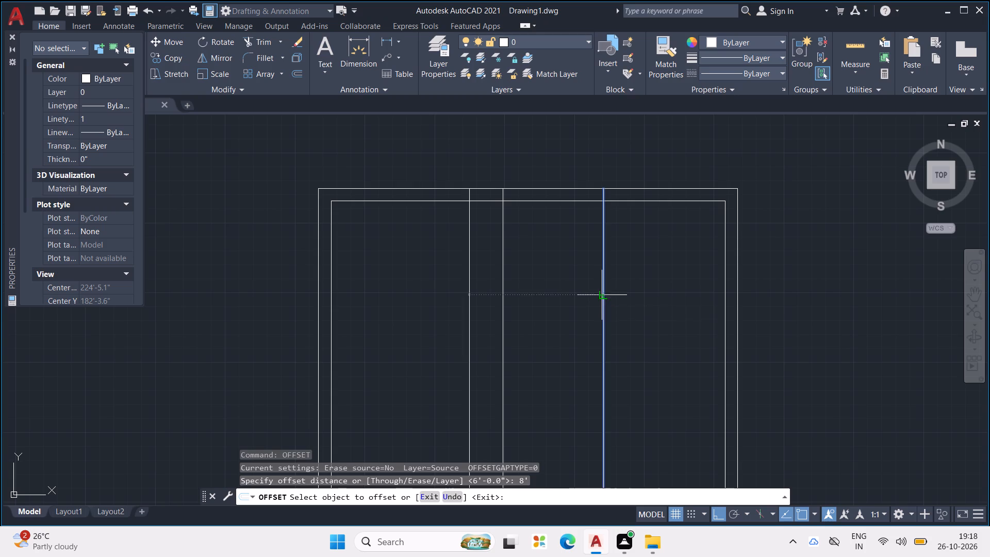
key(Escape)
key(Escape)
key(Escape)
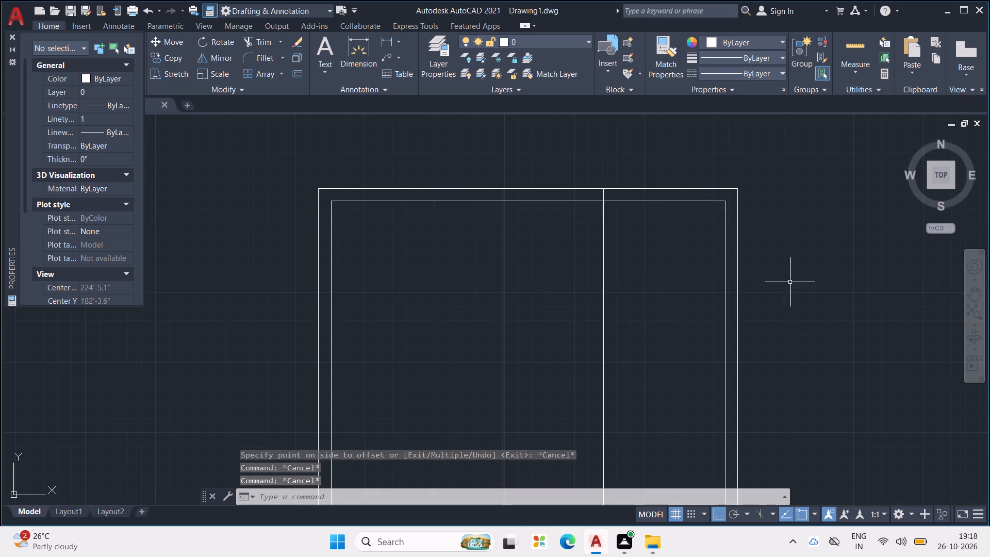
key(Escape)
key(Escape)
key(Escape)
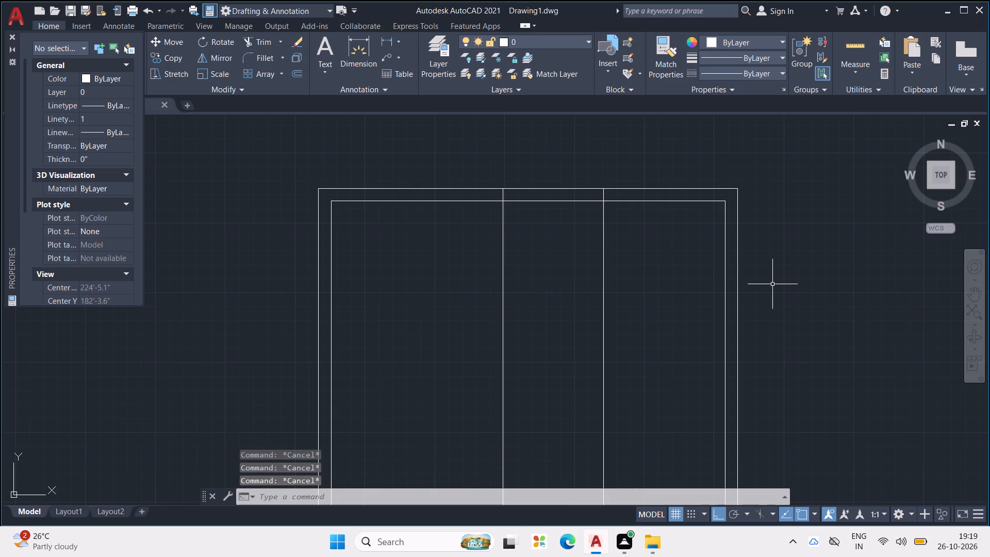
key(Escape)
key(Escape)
Offset both vertical partition lines 9" to the left to give the partitions wall thickness.
text(OFF)
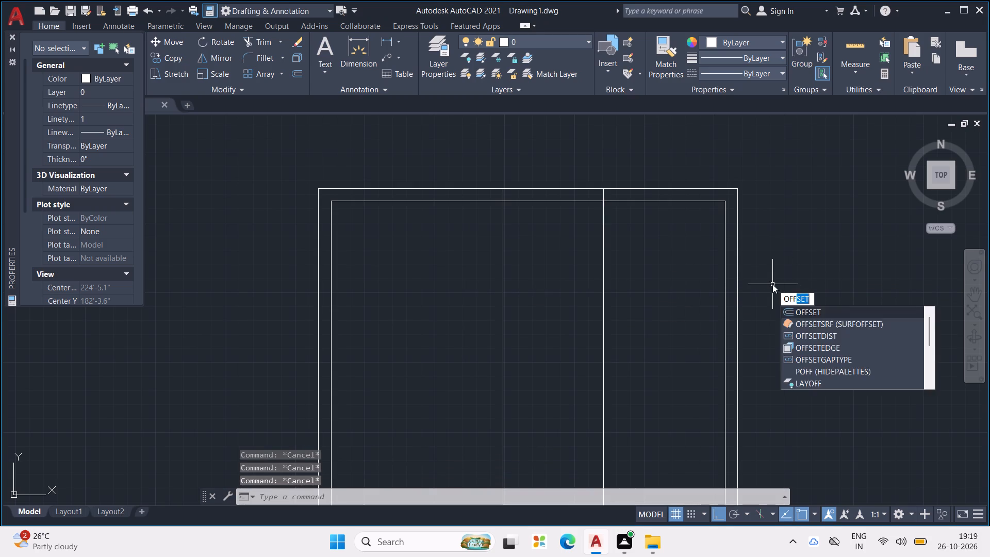
key(Return)
key(6)
key(BackSpace)
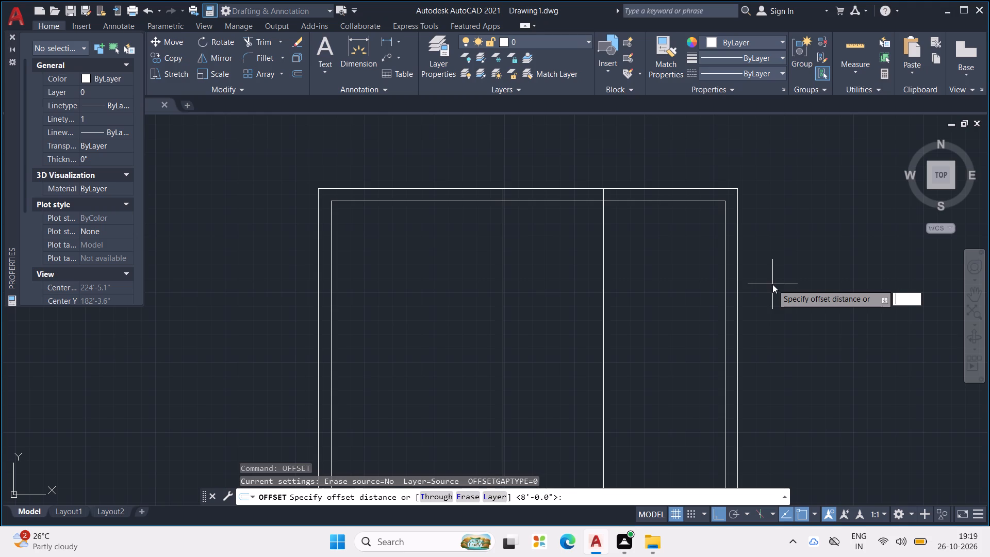
text(9")
key(Return)
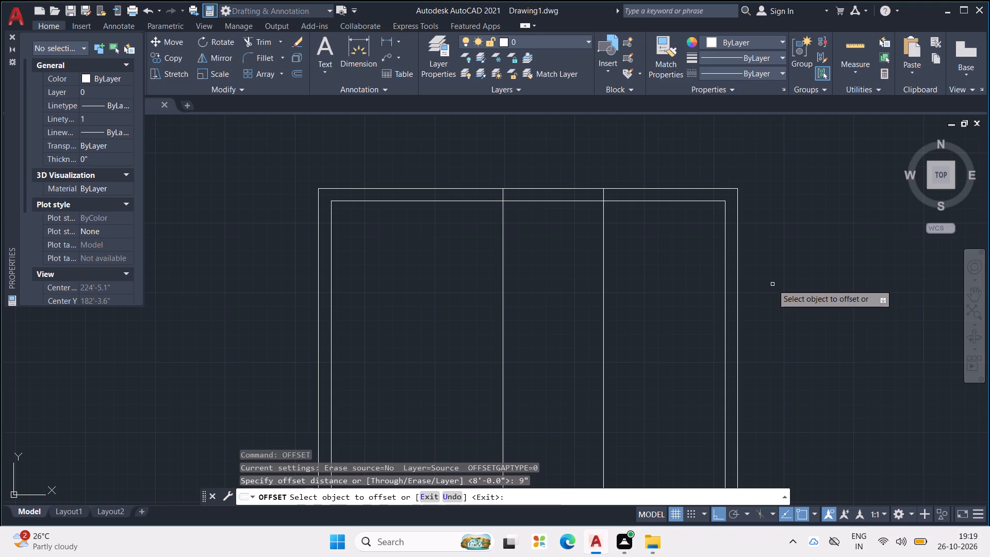
click(503, 326)
click(466, 335)
click(603, 342)
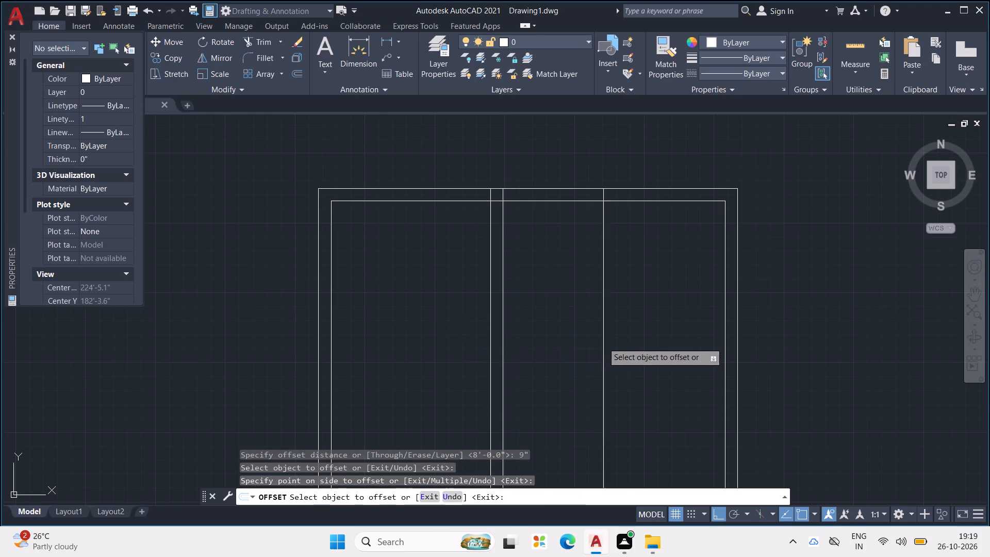
click(586, 348)
key(Escape)
key(Escape)
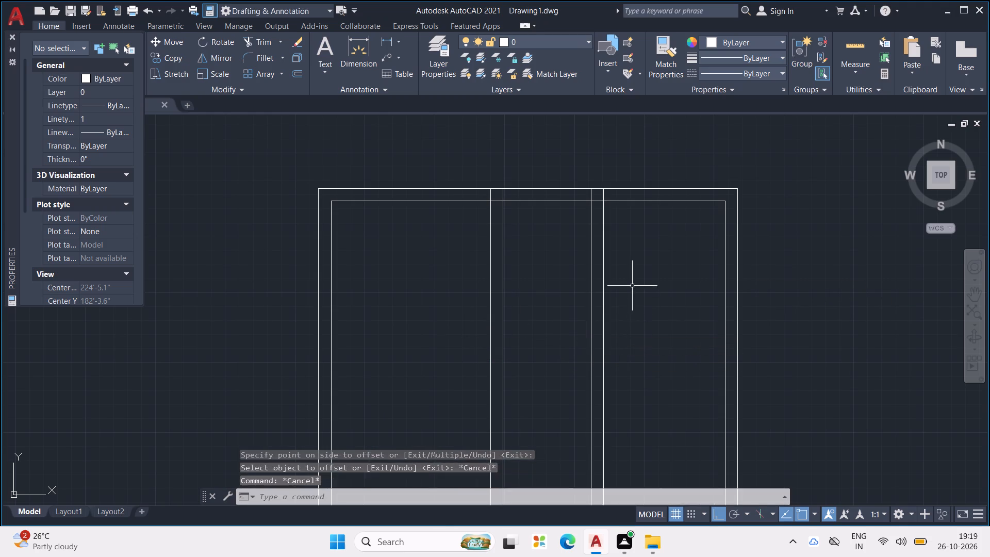
key(Escape)
key(Escape)
Trim the left partition's line ends inside the top wall and the inner wall line between them to open the junction.
text(TR)
key(Return)
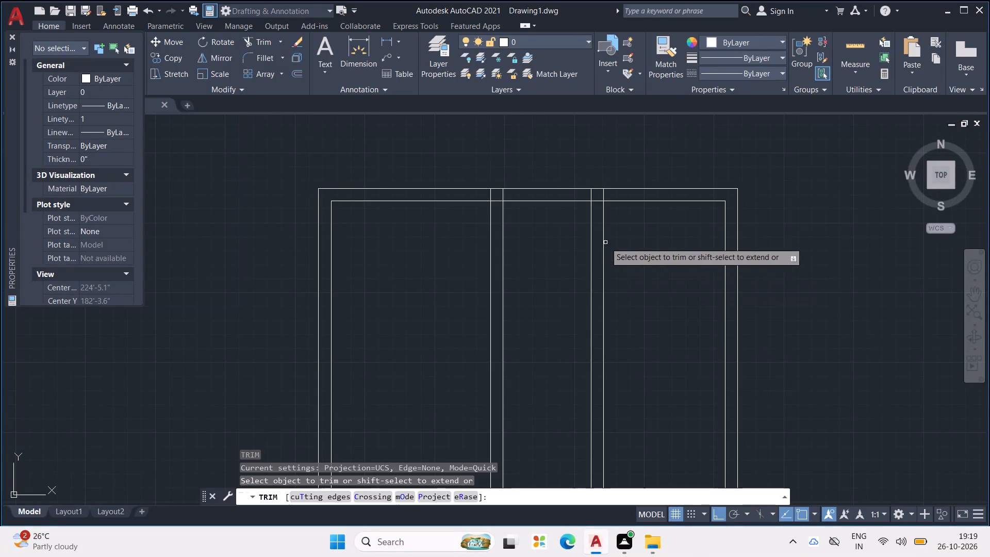
scroll(503, 181, up, 2)
scroll(483, 226, up, 2)
drag(403, 222, 435, 221)
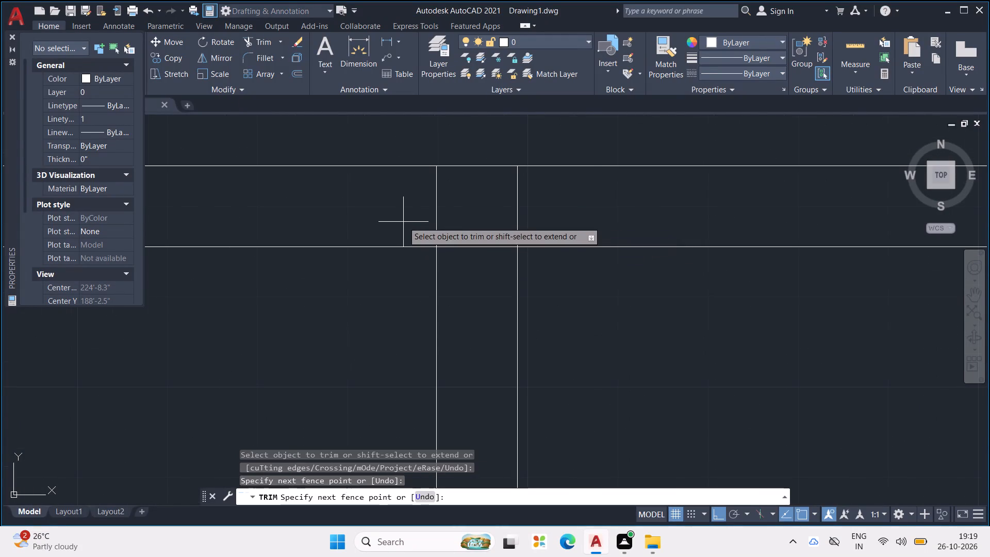
drag(435, 221, 543, 207)
scroll(547, 207, down, 2)
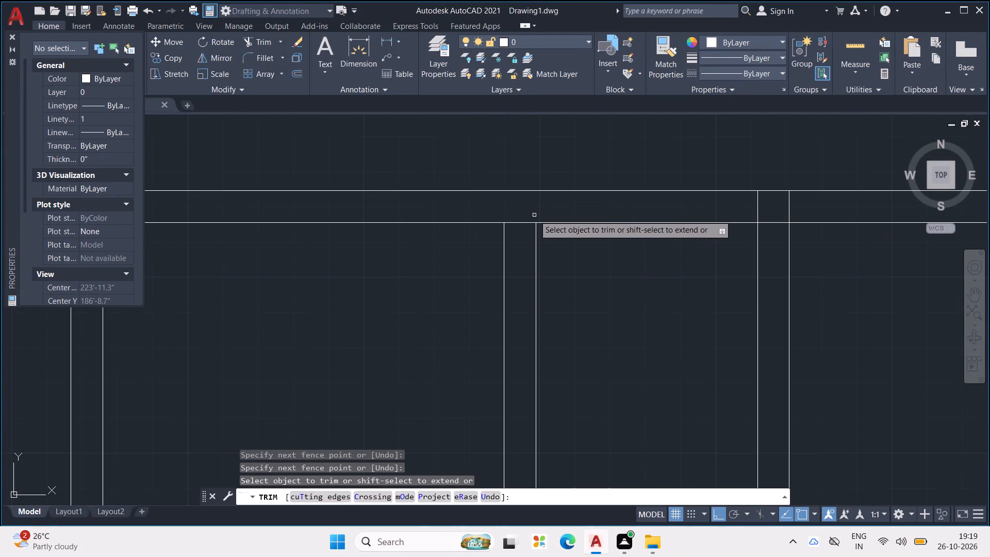
drag(519, 226, 519, 221)
click(521, 214)
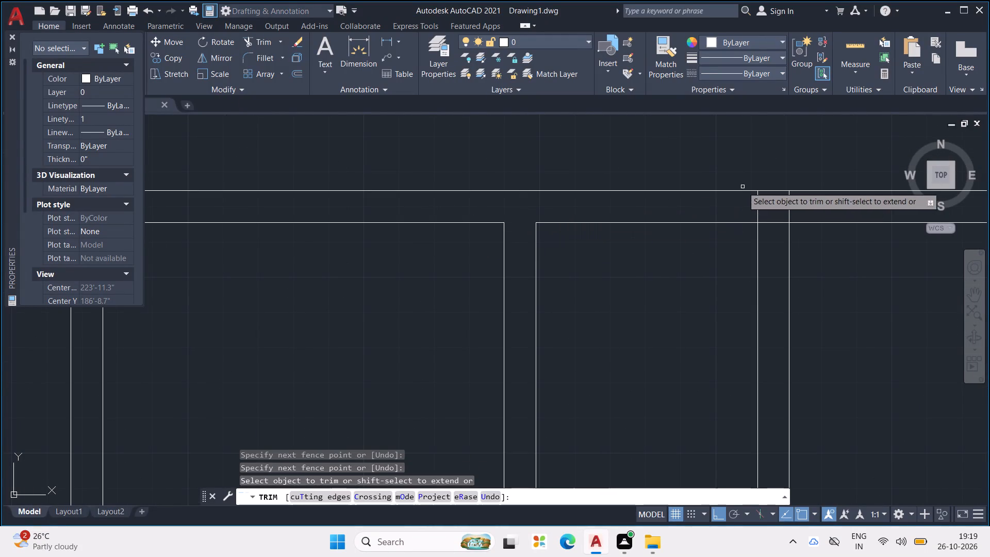
Trim the right vertical partition's line ends inside the top wall and the inner wall line between them to open the junction.
middle_drag(749, 205, 634, 214)
scroll(634, 215, up, 1)
drag(622, 215, 696, 213)
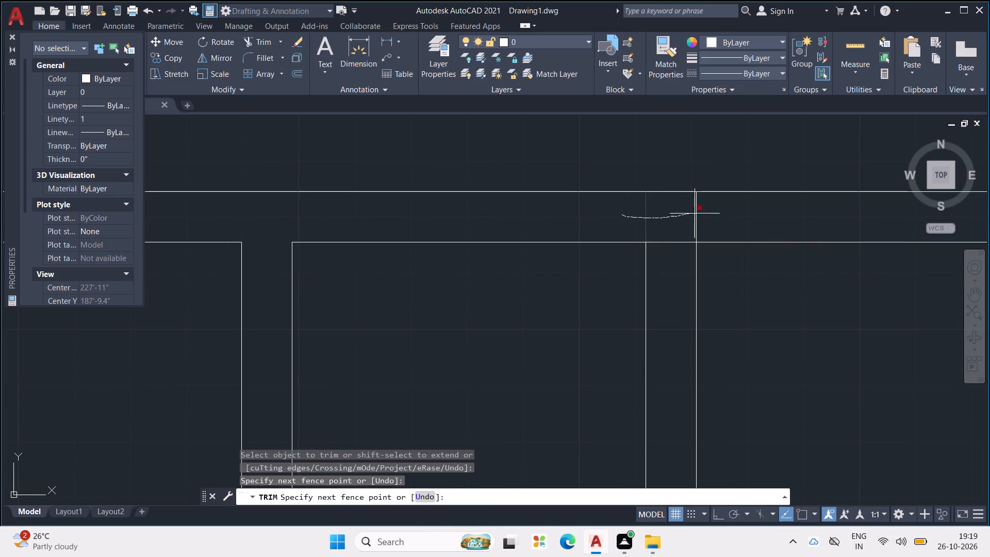
drag(696, 213, 711, 211)
drag(689, 220, 685, 249)
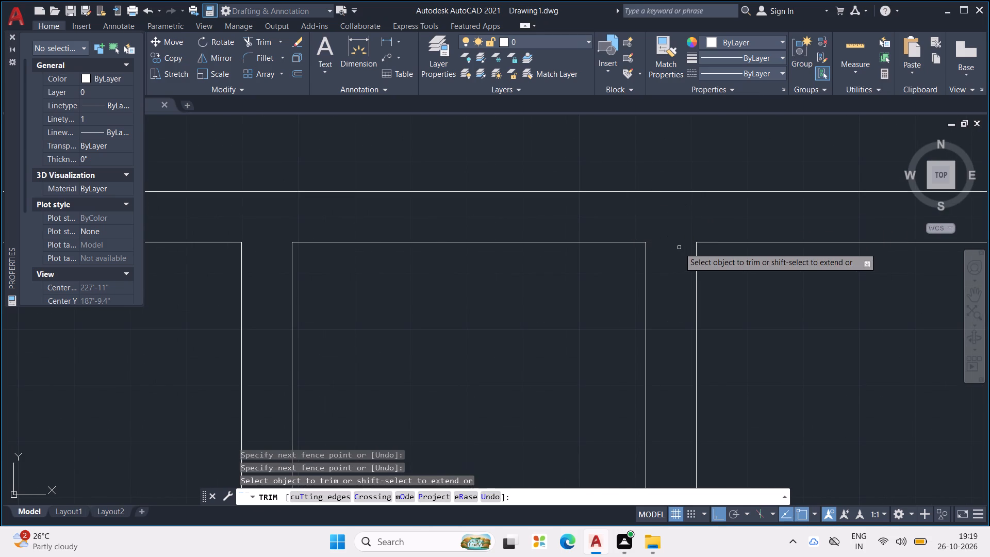
scroll(679, 248, down, 1)
middle_drag(698, 227, 316, 247)
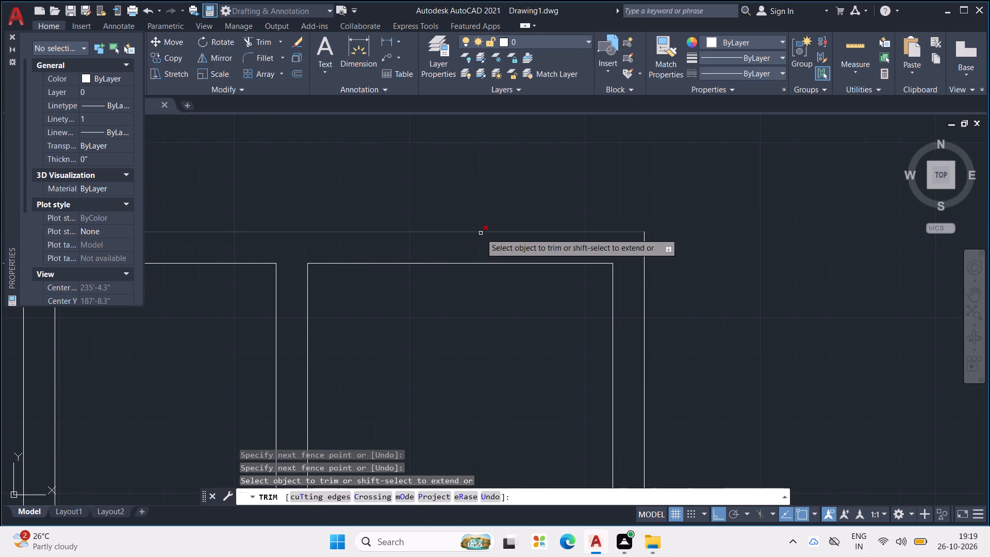
scroll(490, 231, down, 3)
middle_drag(487, 283, 634, 236)
key(Escape)
key(Escape)
key(Escape)
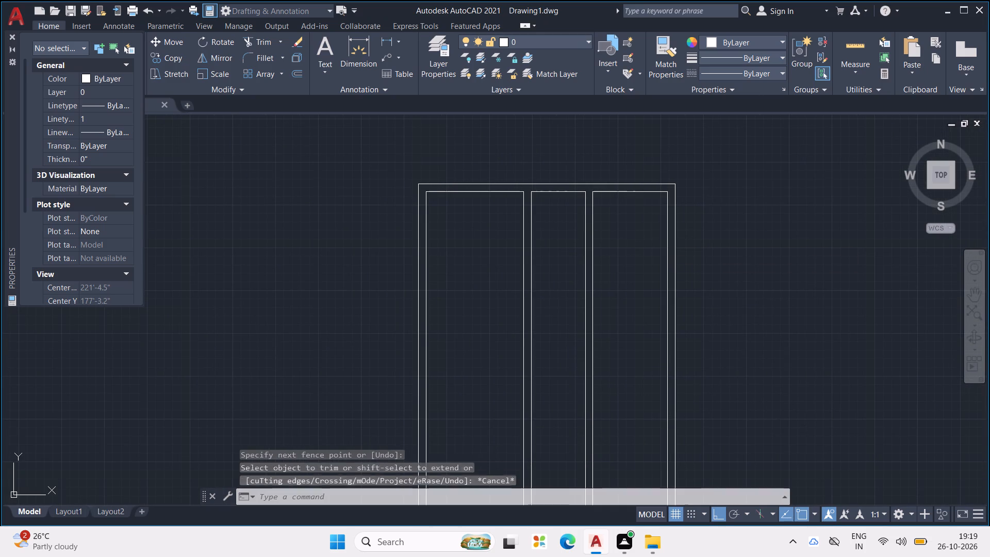
key(Escape)
key(Escape)
key(Escape)
Offset the left room's inner top wall line 12' downward into the room.
text(OFF)
key(Return)
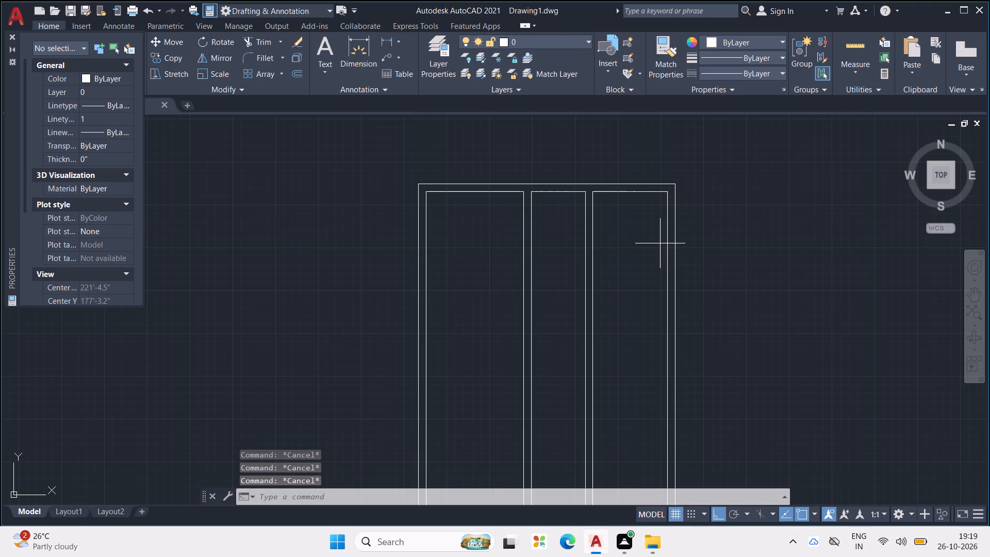
text(12')
key(Return)
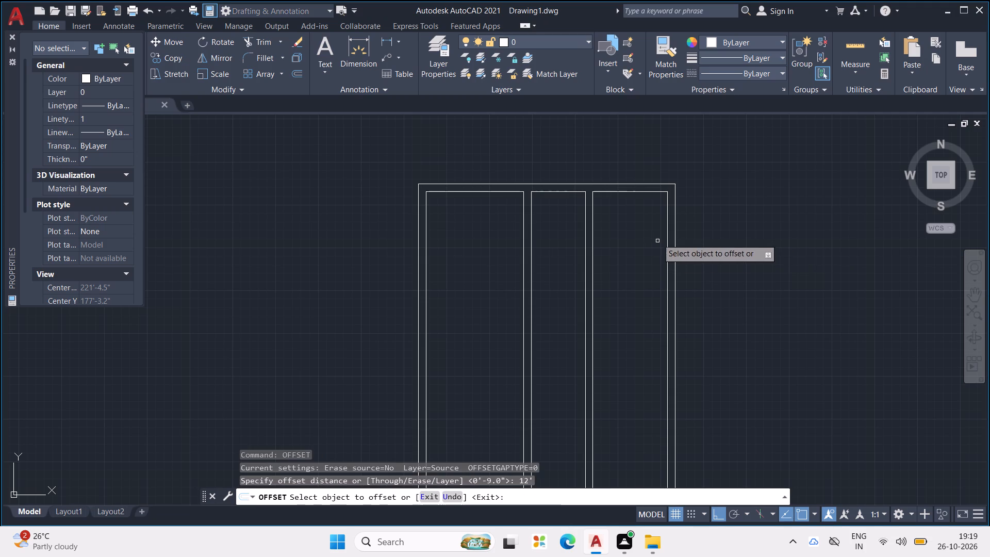
click(503, 192)
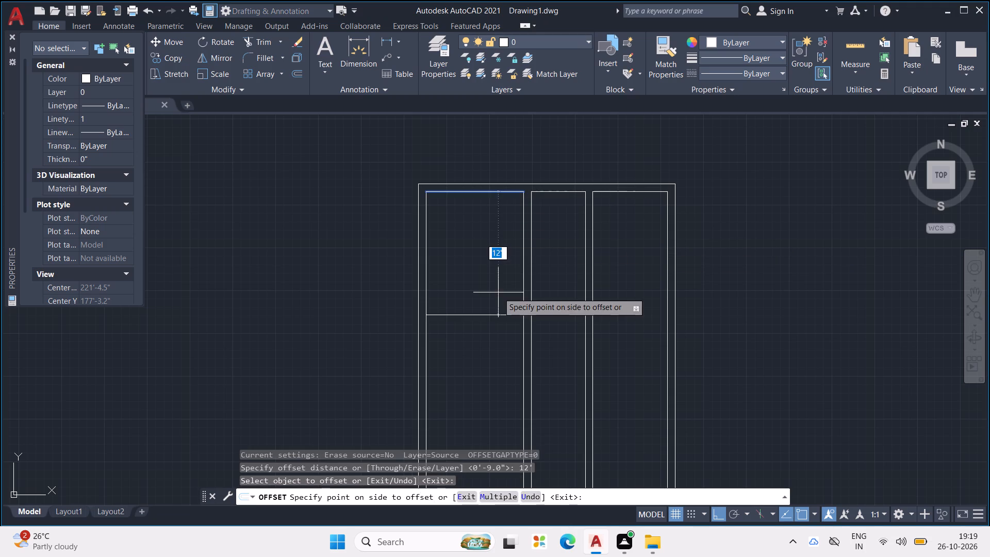
click(498, 292)
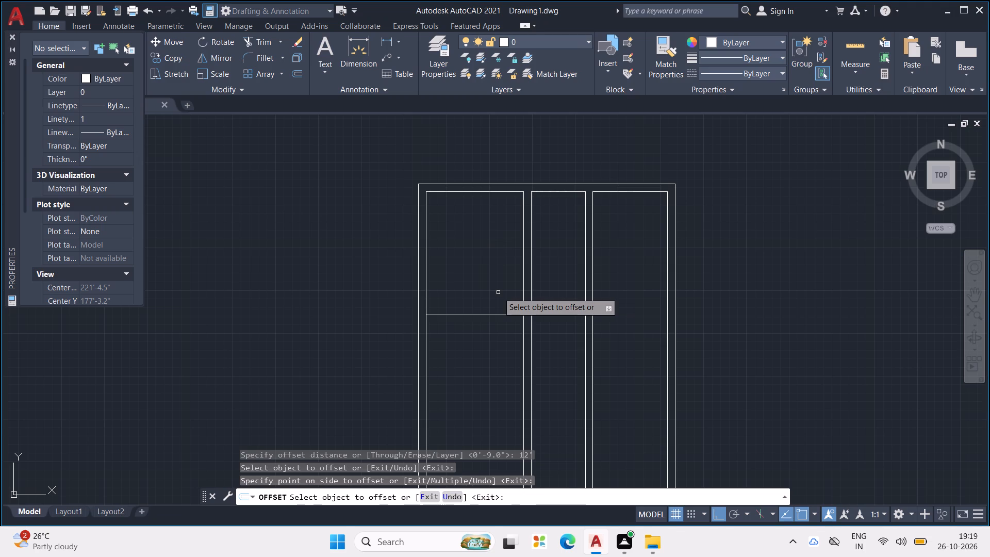
key(Escape)
key(Escape)
key(Escape)
key(Escape)
key(Escape)
key(Escape)
key(Escape)
key(Escape)
key(Escape)
key(Escape)
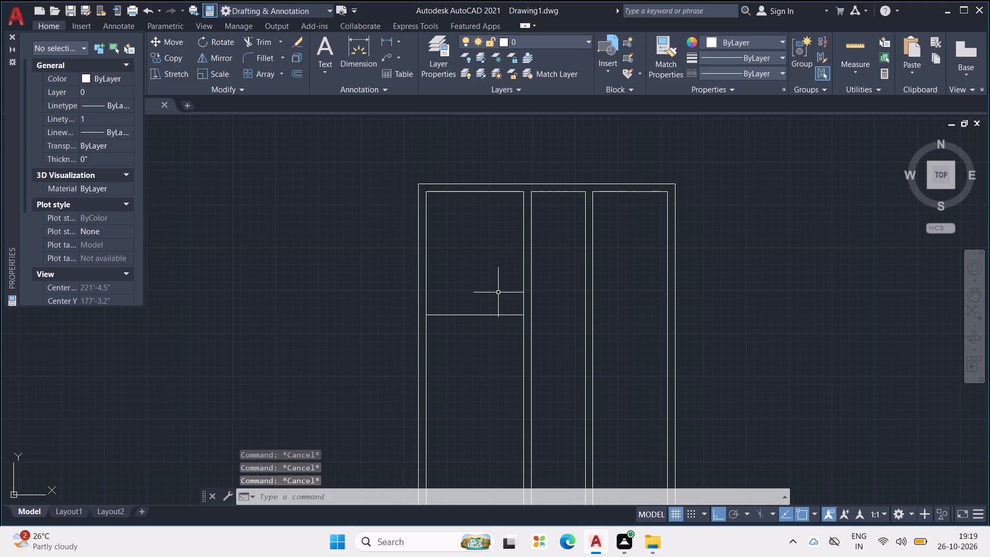
Offset the inner top wall lines of the middle and right rooms 8' downward.
text(OFF)
key(Return)
text(8')
key(Return)
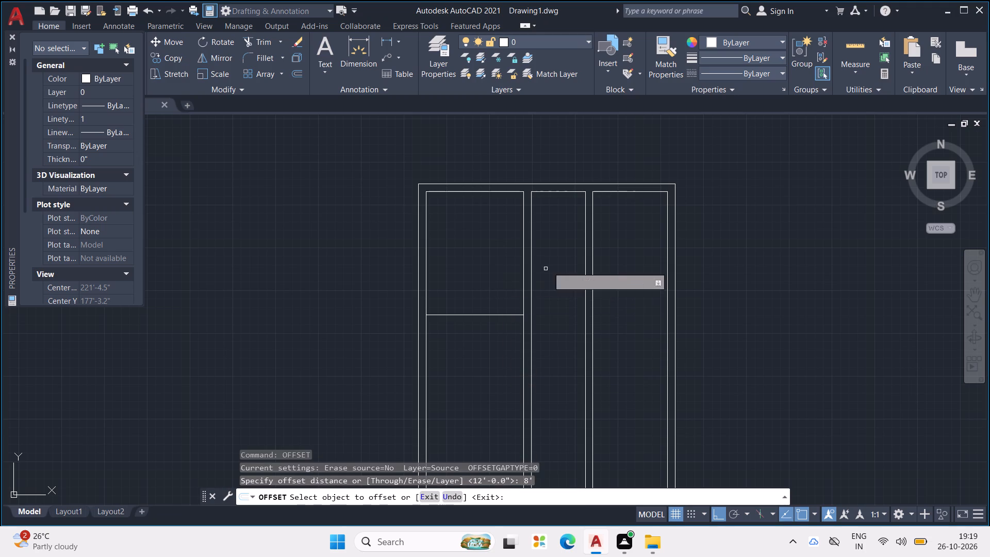
click(576, 191)
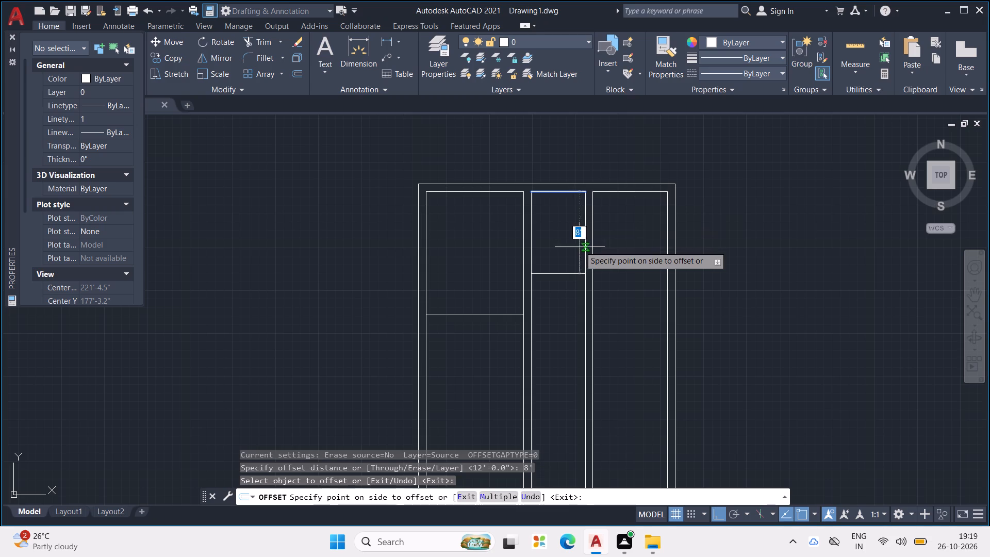
click(580, 247)
click(642, 192)
click(646, 262)
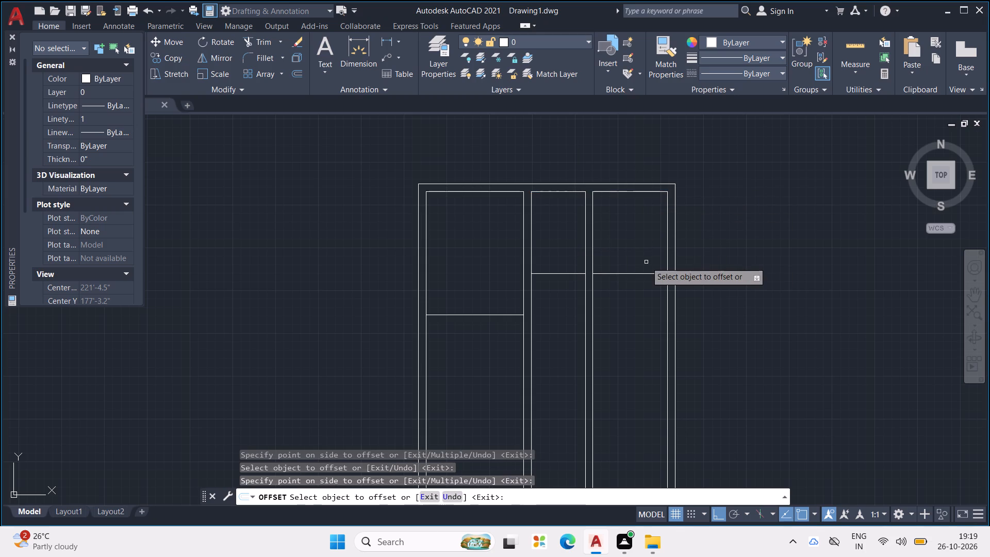
key(Escape)
key(Escape)
key(Escape)
key(Escape)
key(Escape)
key(Escape)
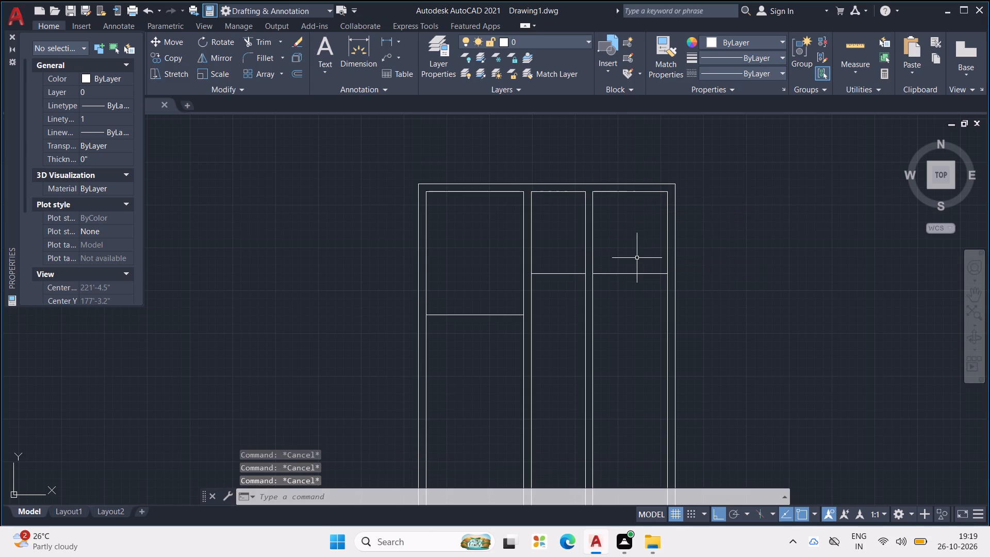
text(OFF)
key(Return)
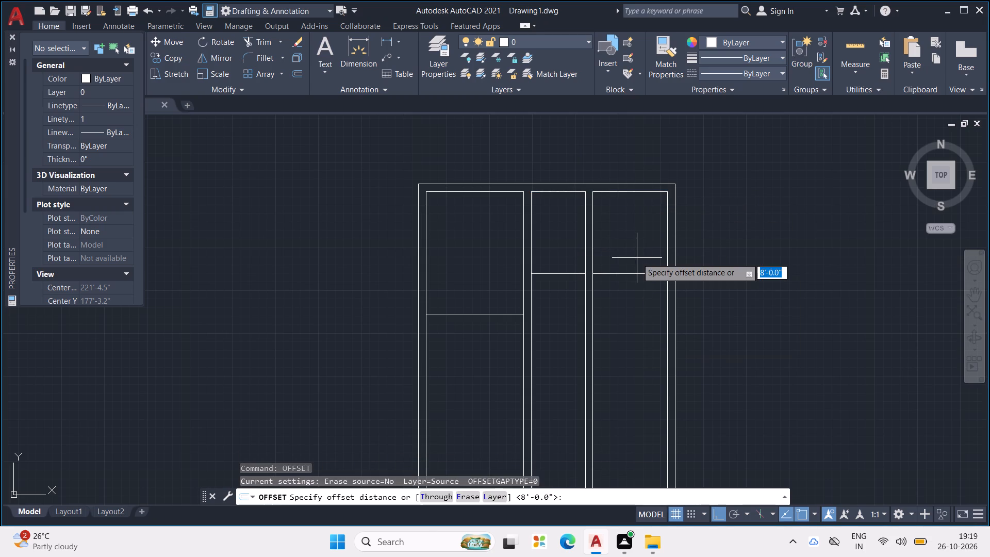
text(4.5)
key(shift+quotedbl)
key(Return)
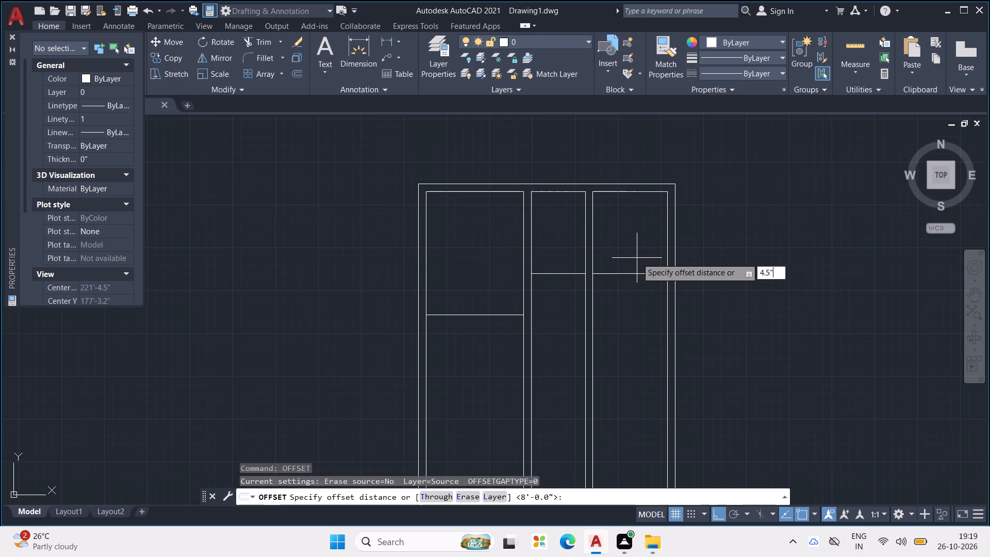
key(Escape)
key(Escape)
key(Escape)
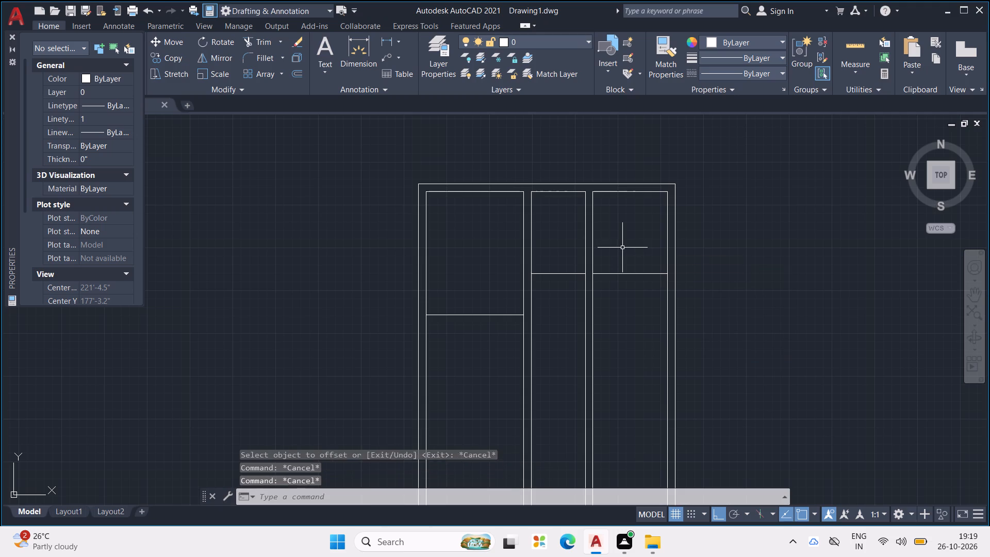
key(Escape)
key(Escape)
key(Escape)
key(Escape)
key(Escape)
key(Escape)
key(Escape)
Offset the three new horizontal partition lines 9" upward to give them wall thickness.
text(OFF)
key(Return)
text(9")
key(Return)
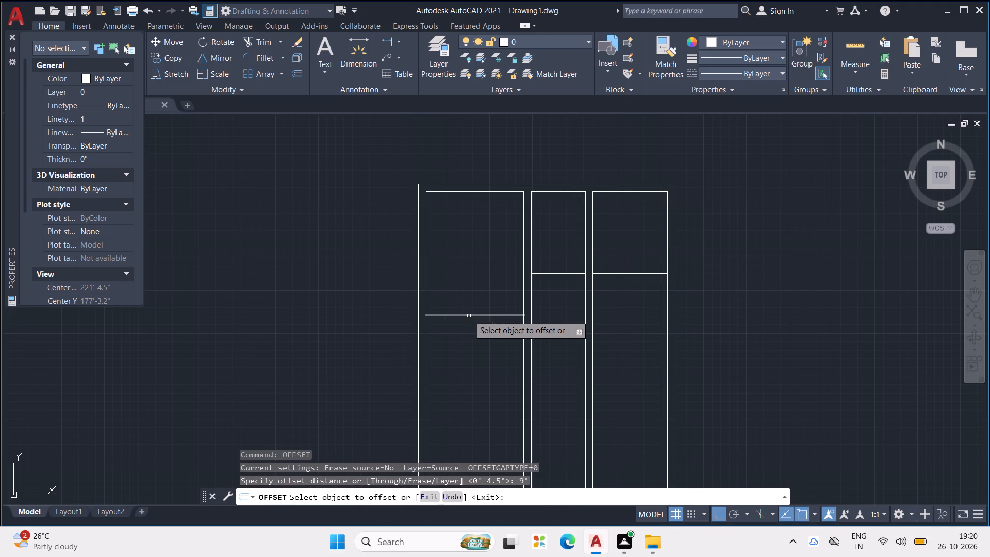
click(469, 316)
click(471, 301)
click(563, 275)
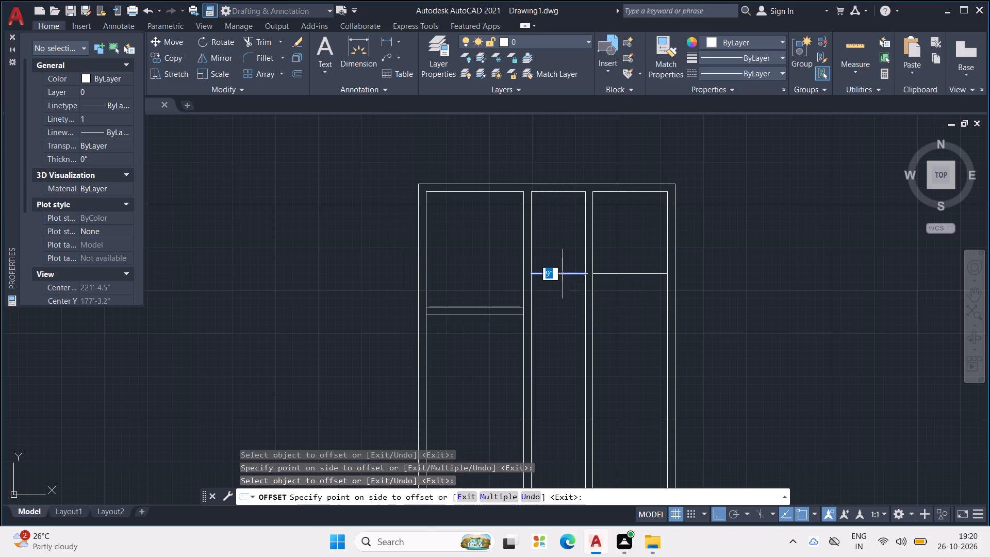
click(563, 260)
click(630, 272)
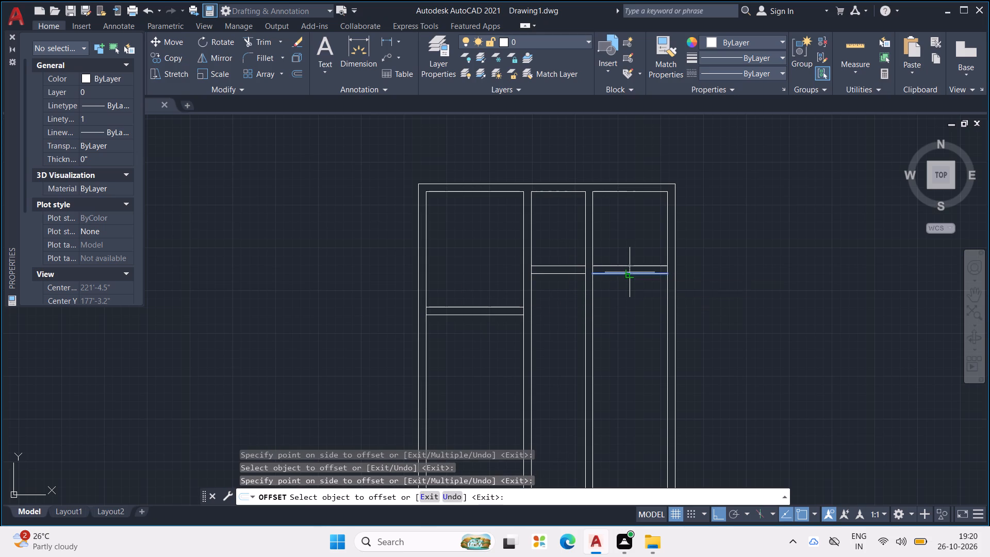
click(630, 246)
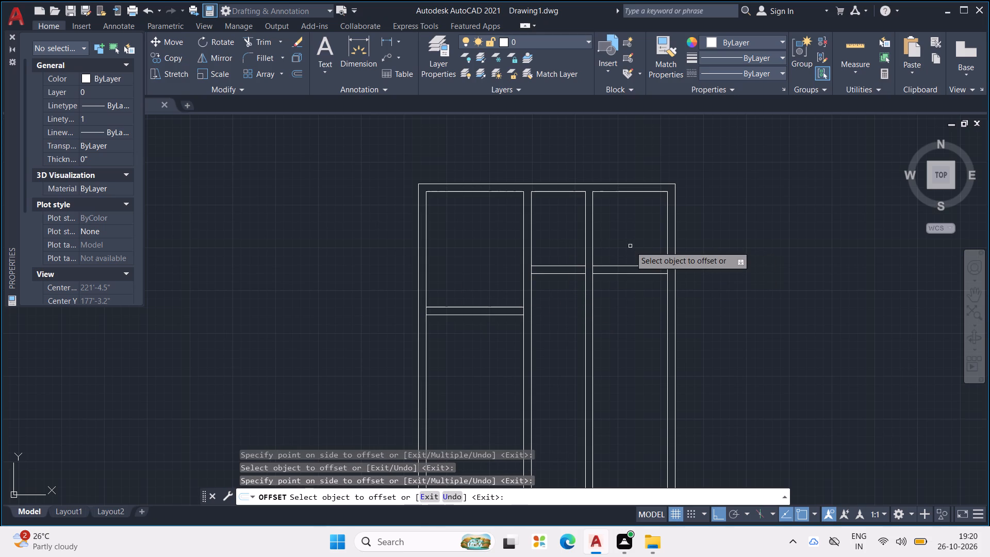
key(Escape)
key(Escape)
key(Escape)
key(Escape)
key(Escape)
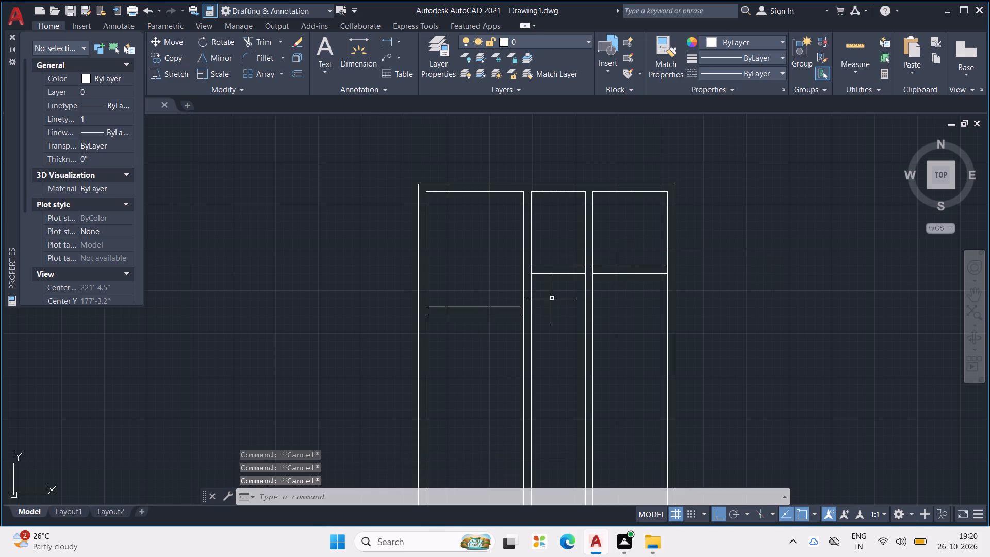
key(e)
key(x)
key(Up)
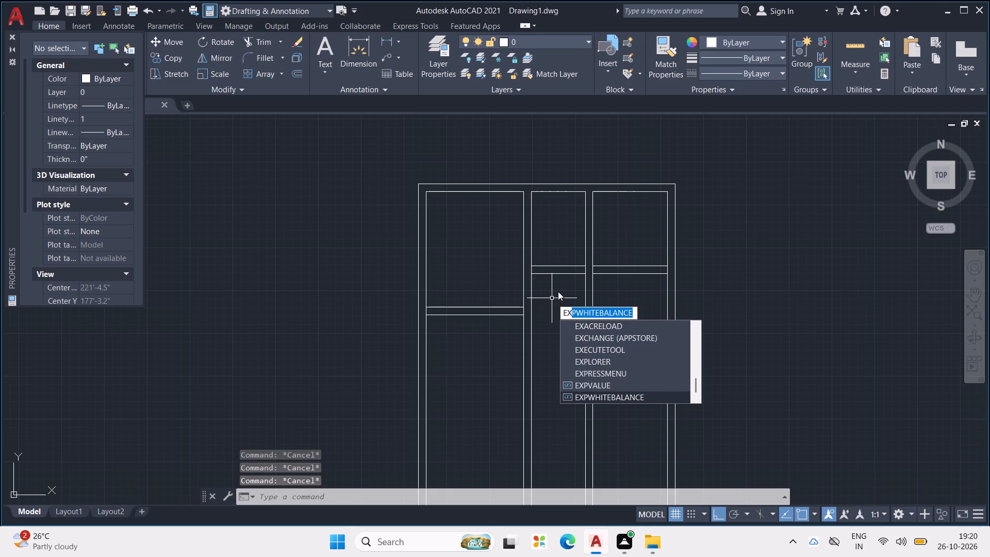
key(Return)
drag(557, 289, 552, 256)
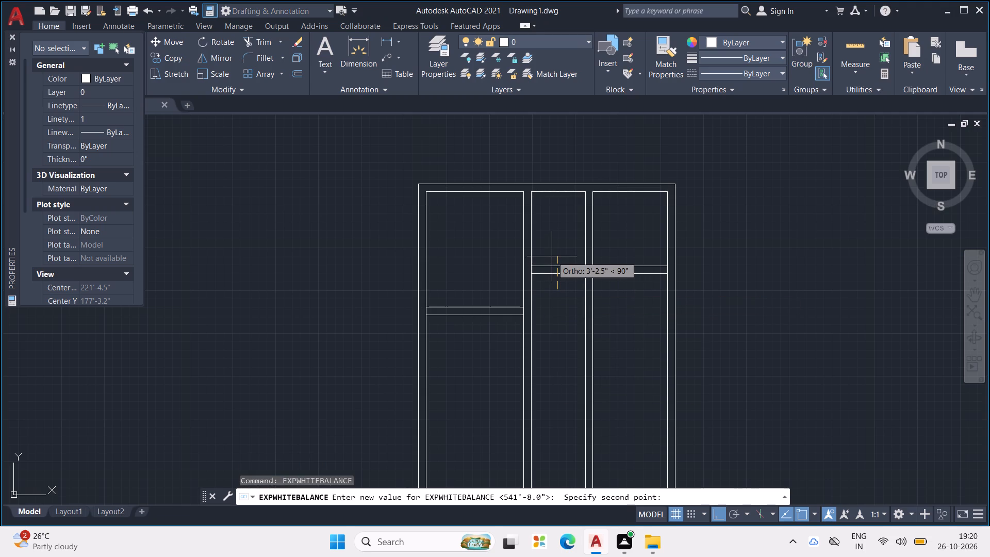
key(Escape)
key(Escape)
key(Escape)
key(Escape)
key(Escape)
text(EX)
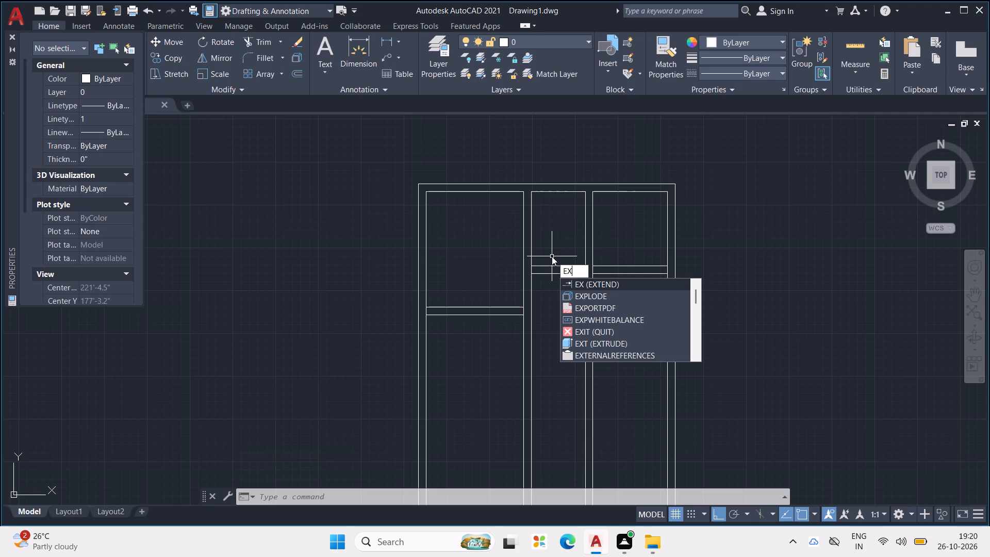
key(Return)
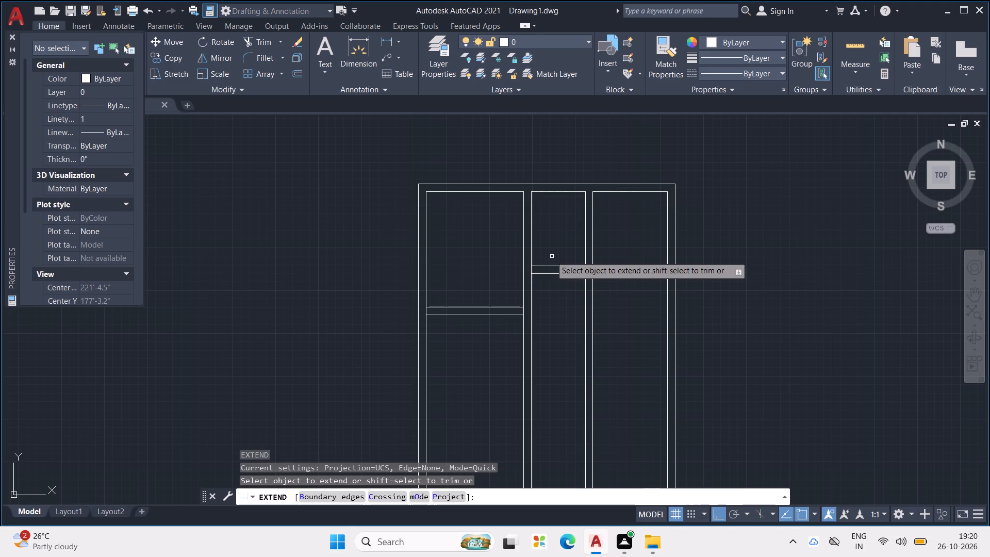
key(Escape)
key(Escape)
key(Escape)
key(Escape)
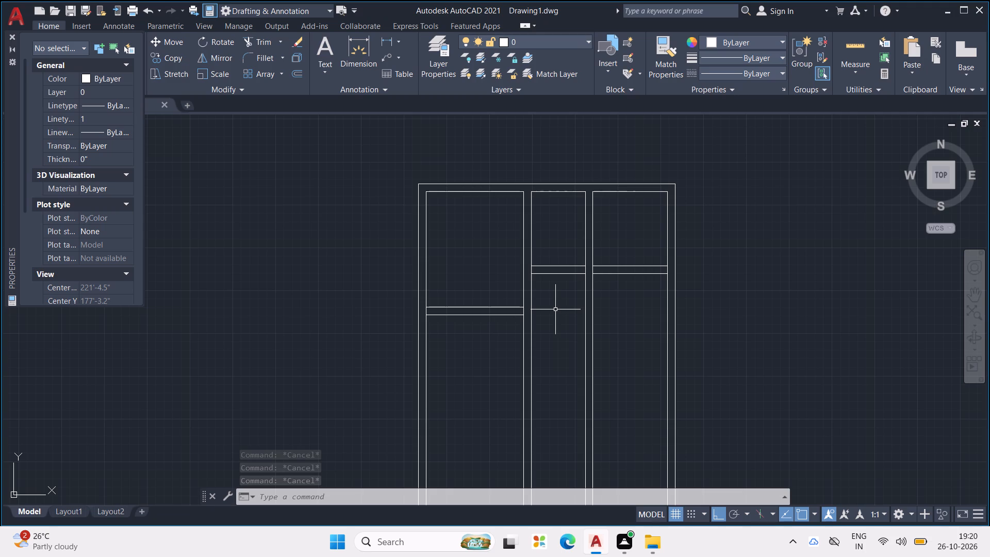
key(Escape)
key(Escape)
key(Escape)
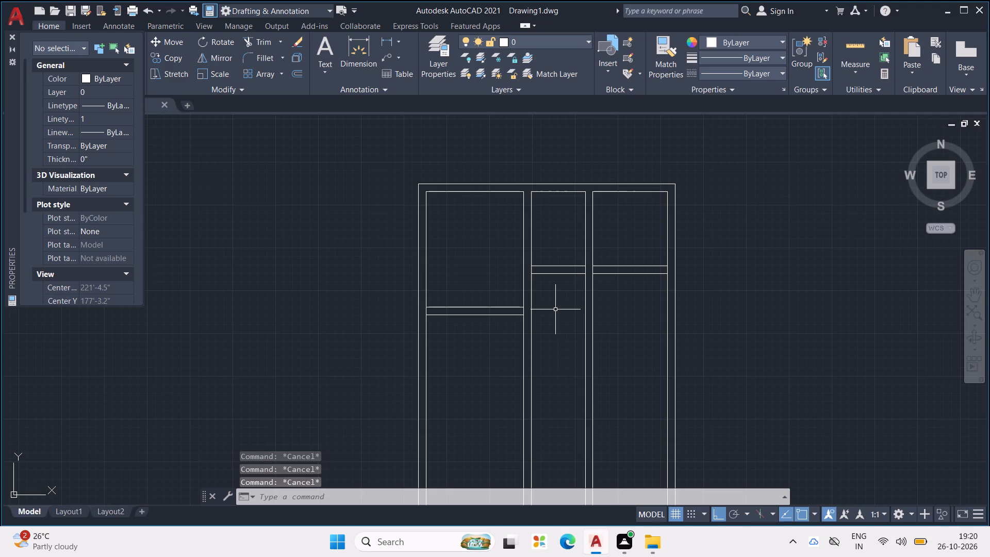
Extend the left room's two horizontal partition lines across the left vertical partition, and the middle room's two lines across both vertical partitions.
text(EX)
key(Return)
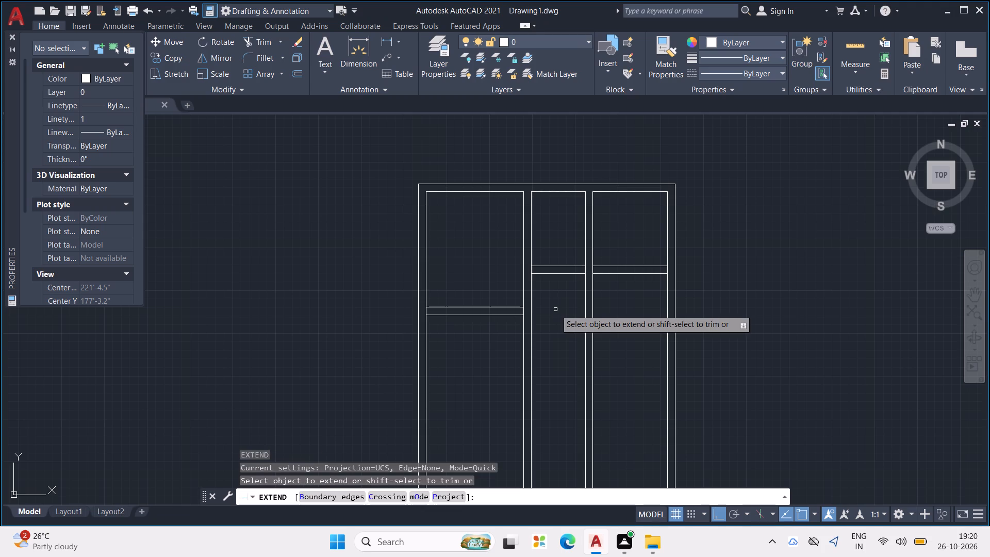
click(513, 309)
click(515, 317)
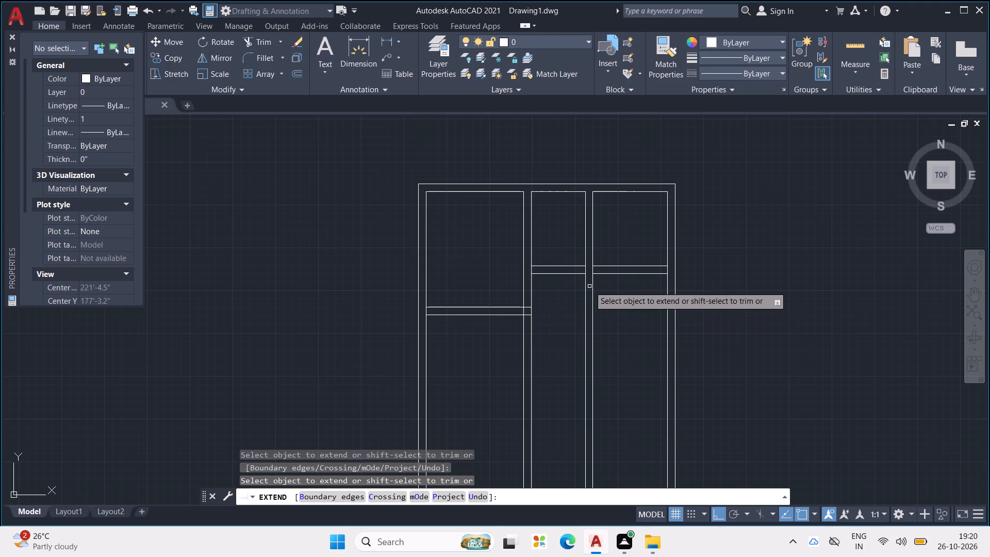
click(576, 267)
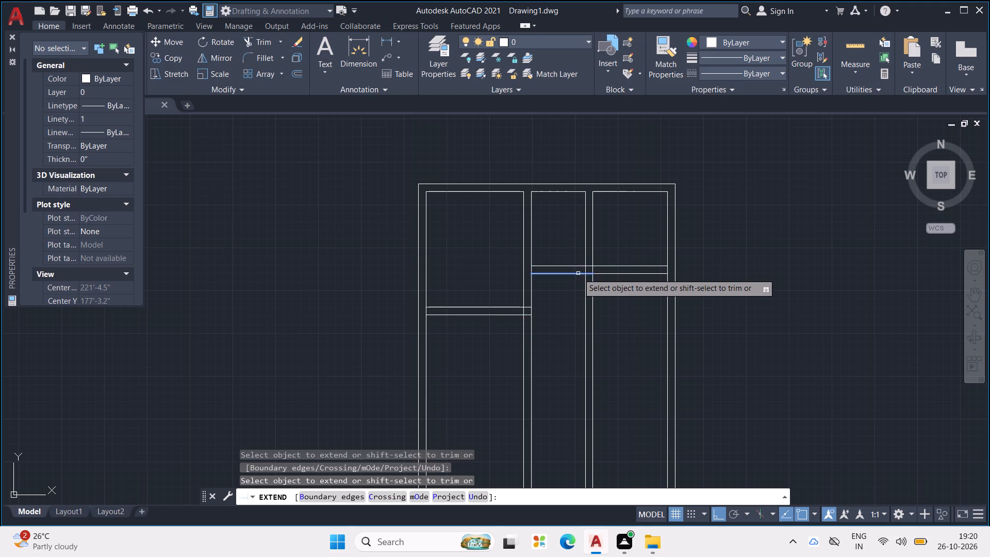
click(578, 273)
click(558, 266)
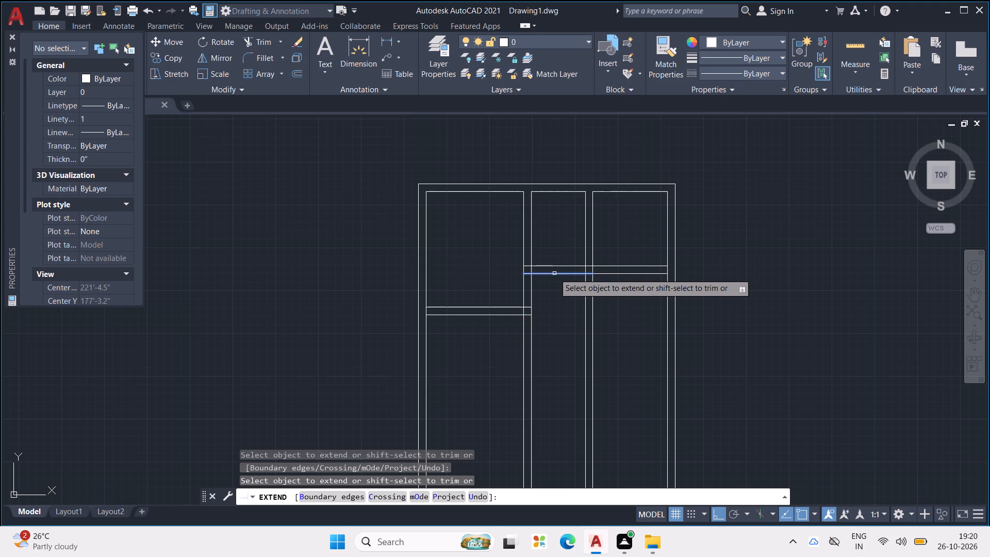
click(554, 273)
key(Escape)
key(Escape)
key(Escape)
key(Escape)
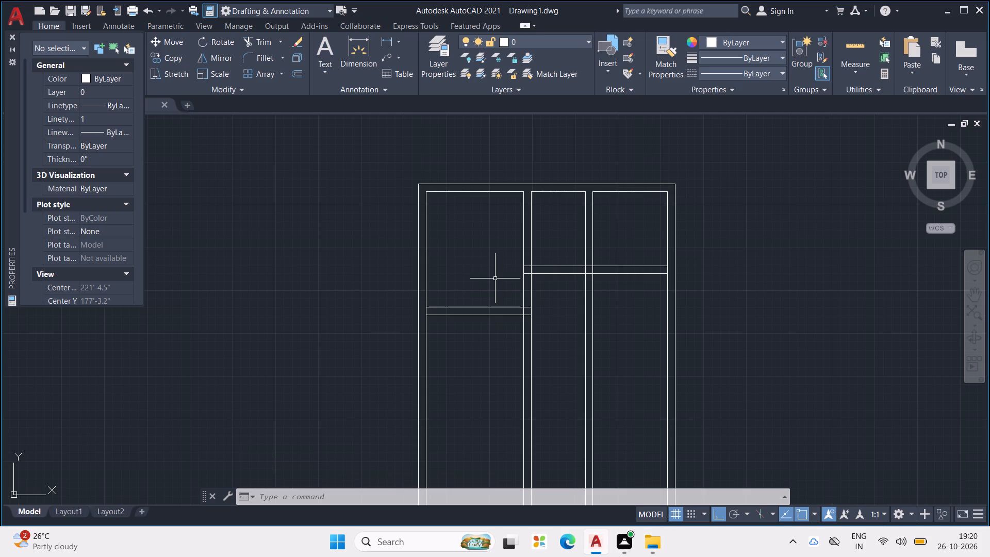
Trim away both lines of the left vertical partition between the left room's horizontal partition and the middle room's horizontal partition.
scroll(501, 280, up, 2)
text(TR)
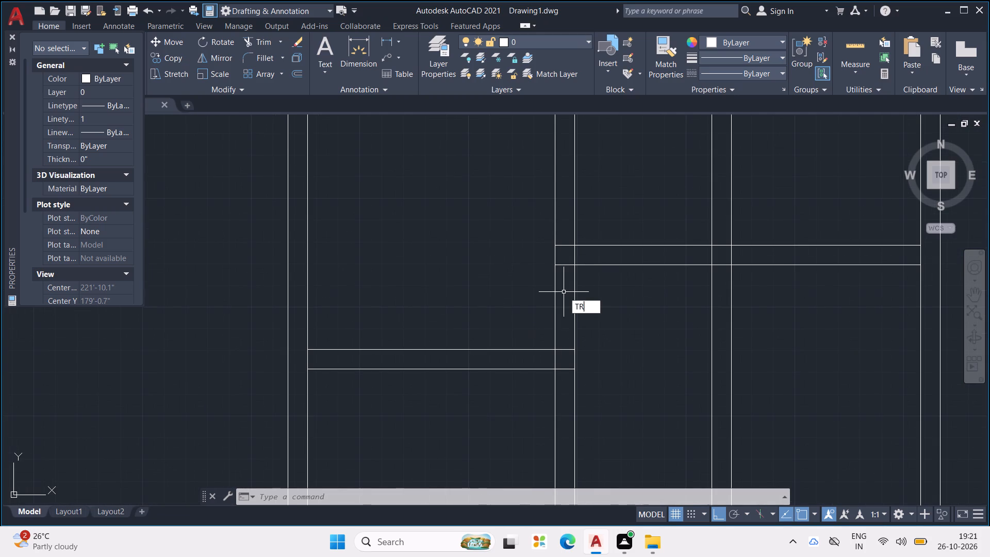
key(Return)
drag(606, 294, 489, 311)
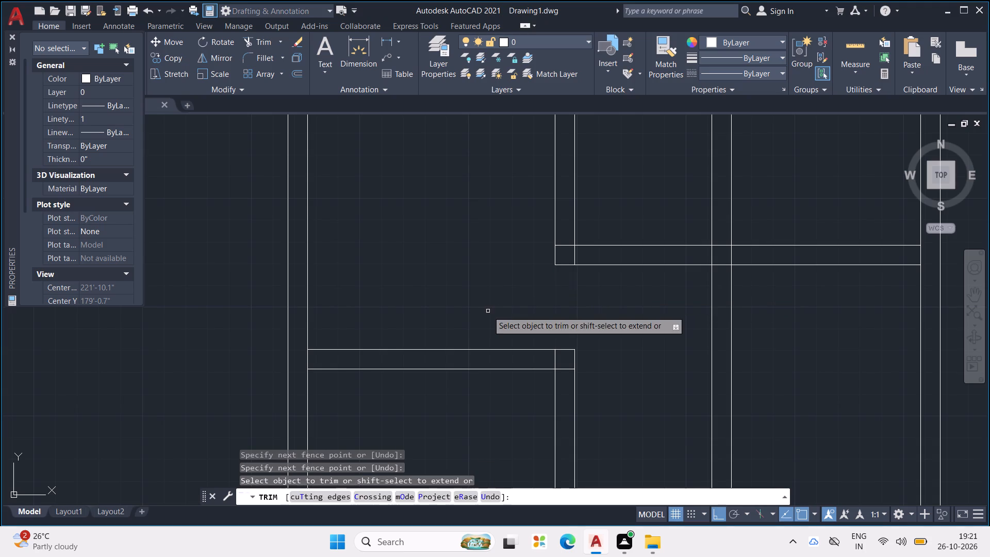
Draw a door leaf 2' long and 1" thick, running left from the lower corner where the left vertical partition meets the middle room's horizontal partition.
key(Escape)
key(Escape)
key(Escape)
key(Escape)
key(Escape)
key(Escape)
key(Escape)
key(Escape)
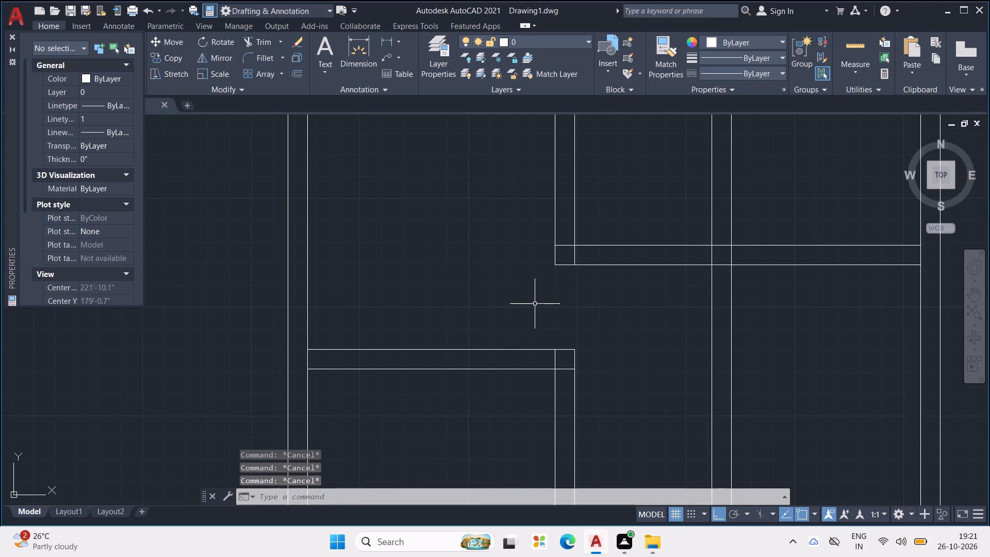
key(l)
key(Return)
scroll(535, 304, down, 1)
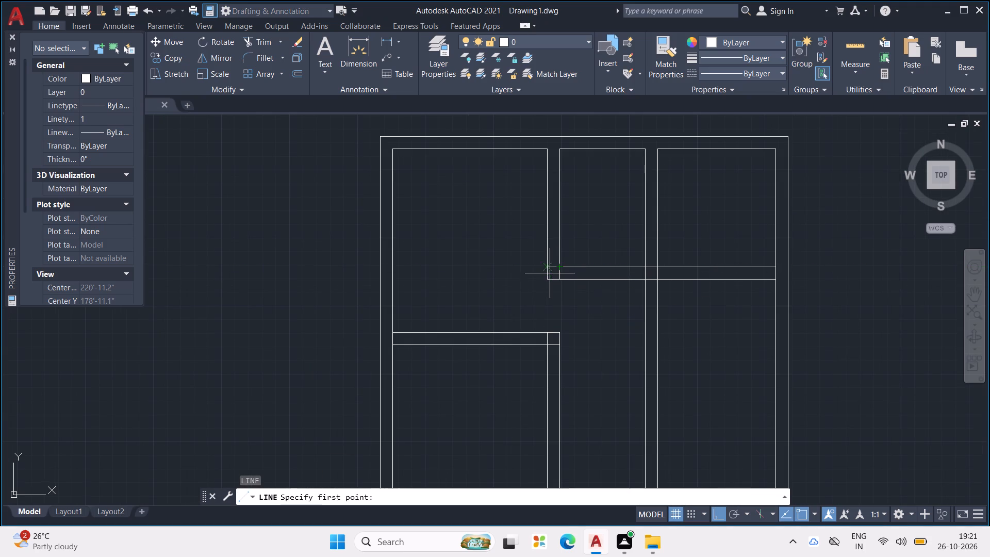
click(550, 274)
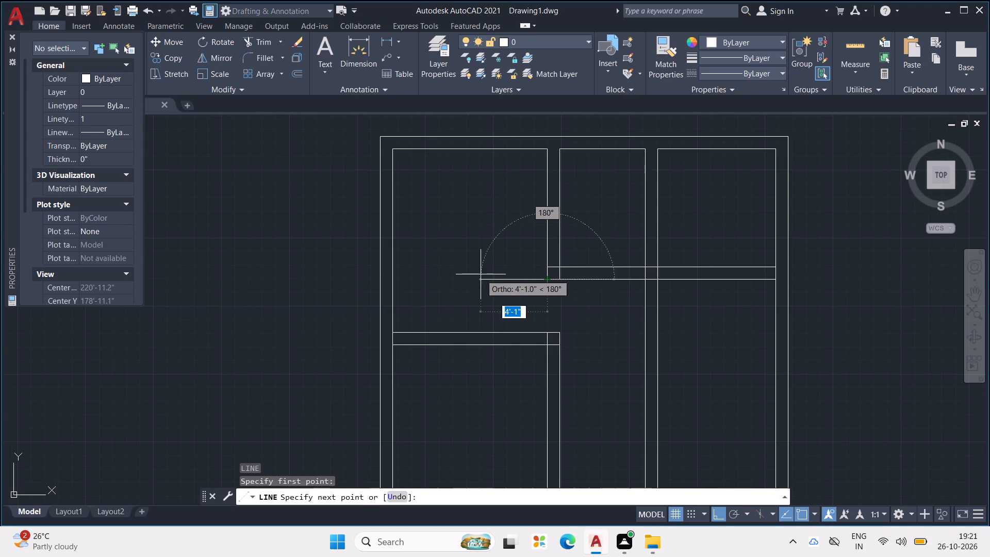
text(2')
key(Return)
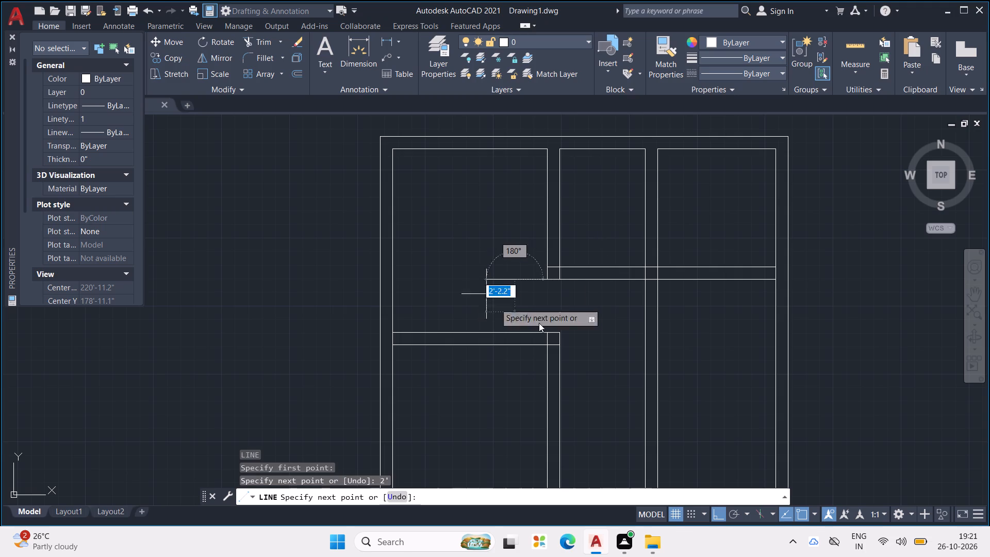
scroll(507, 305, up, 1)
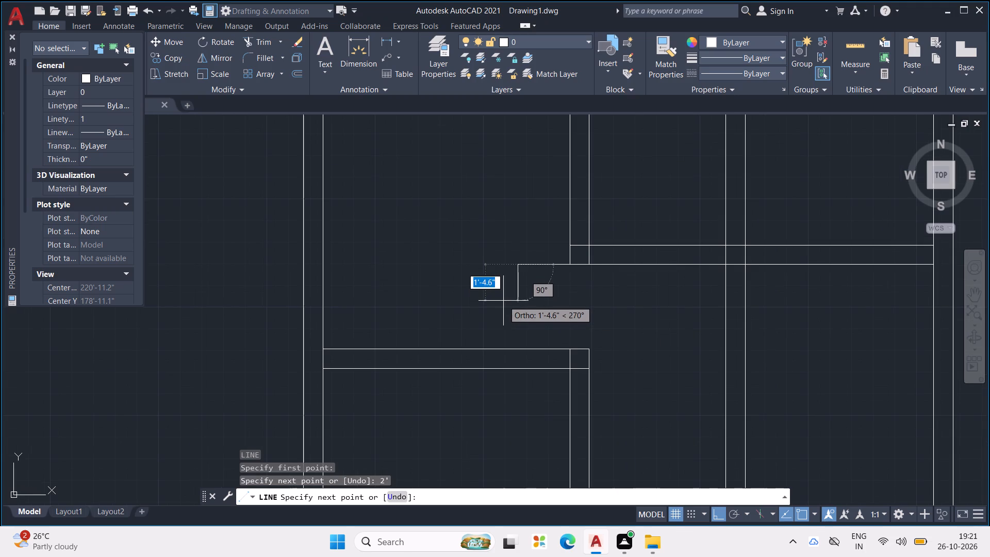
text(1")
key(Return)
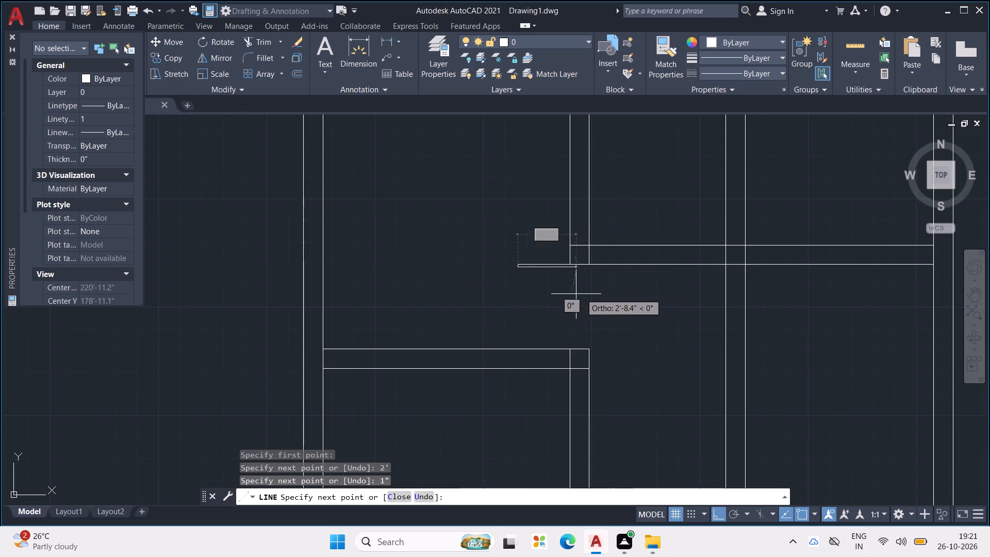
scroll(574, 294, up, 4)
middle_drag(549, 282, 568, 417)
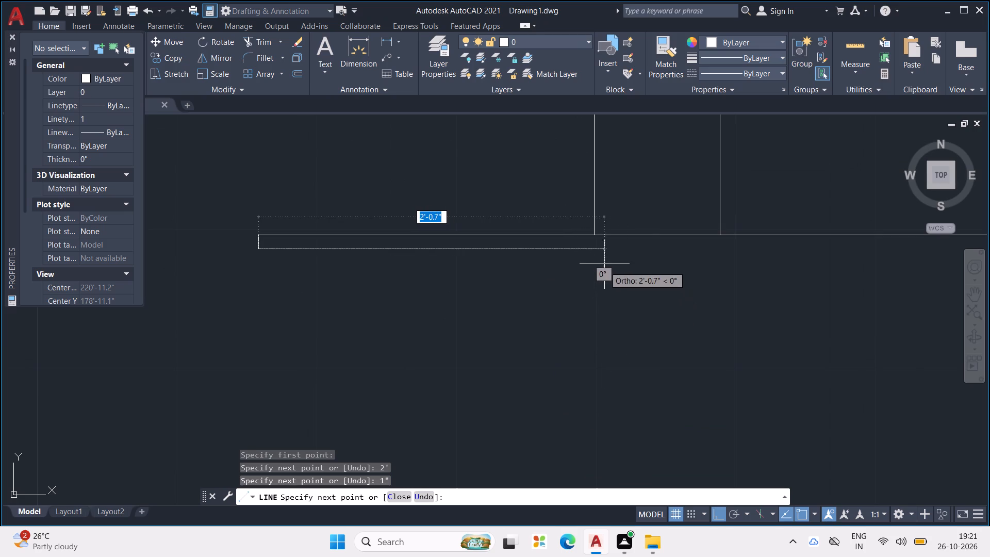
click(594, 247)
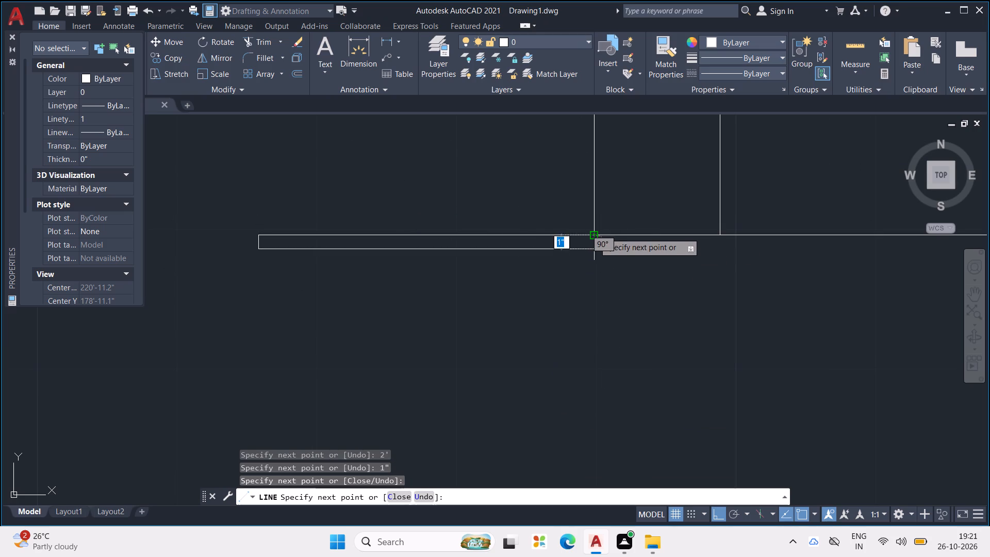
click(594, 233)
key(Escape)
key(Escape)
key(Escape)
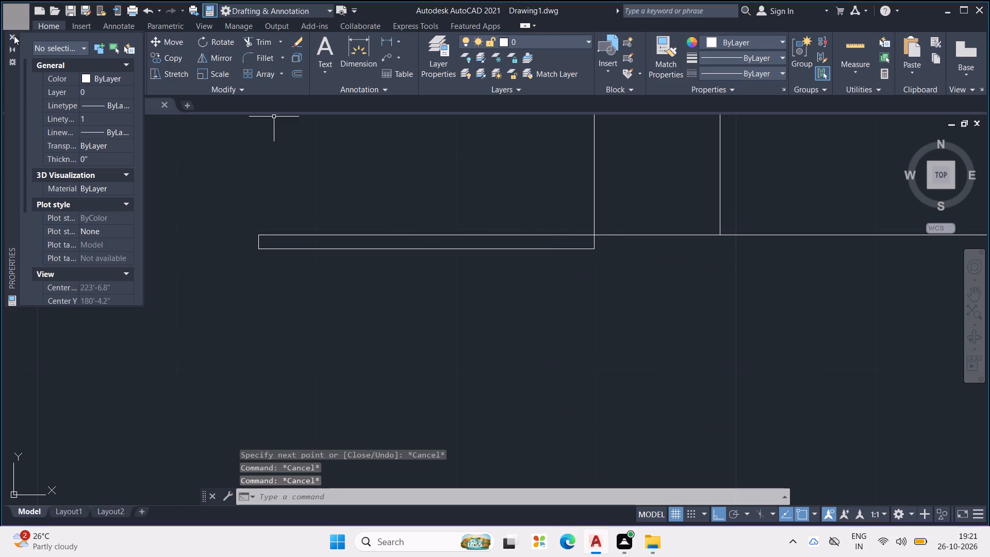
Close the Properties palette.
click(13, 33)
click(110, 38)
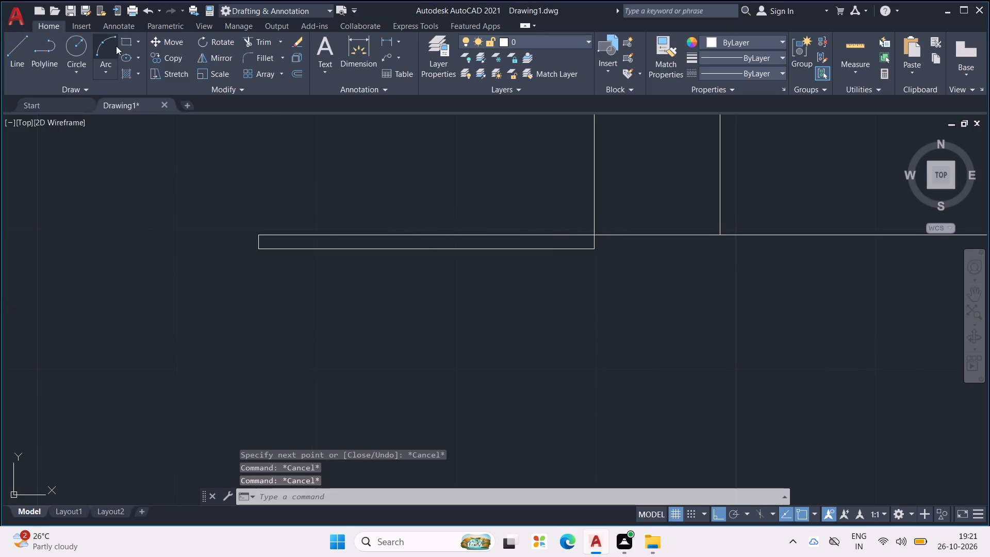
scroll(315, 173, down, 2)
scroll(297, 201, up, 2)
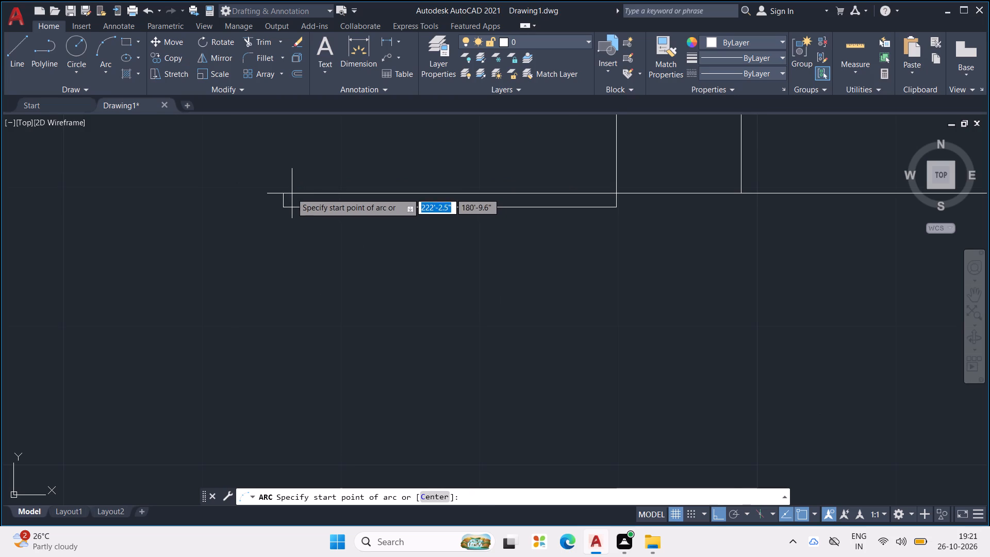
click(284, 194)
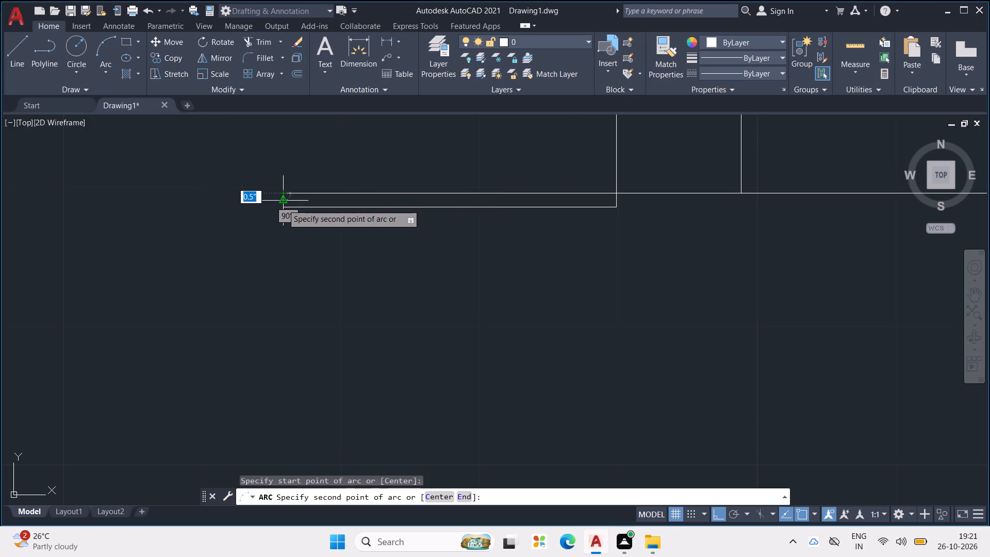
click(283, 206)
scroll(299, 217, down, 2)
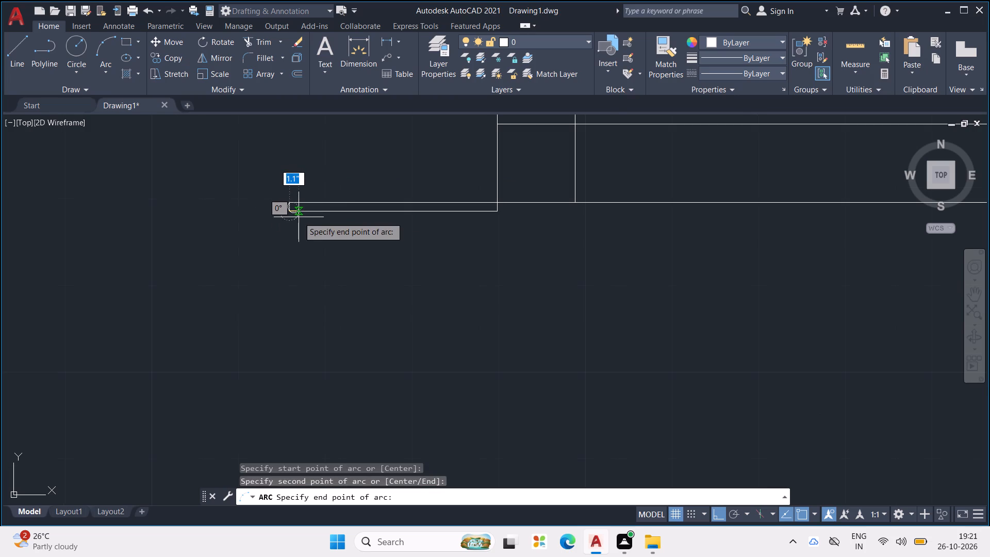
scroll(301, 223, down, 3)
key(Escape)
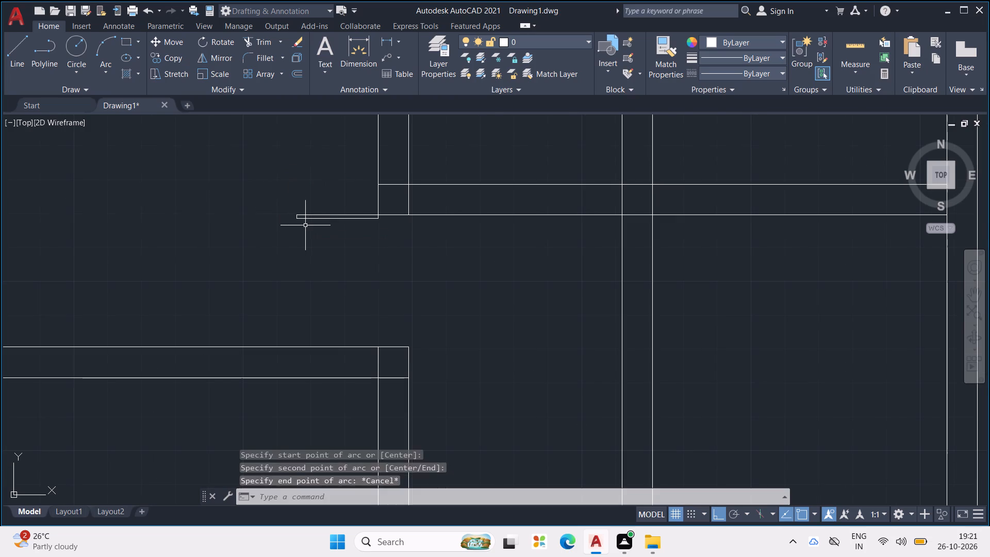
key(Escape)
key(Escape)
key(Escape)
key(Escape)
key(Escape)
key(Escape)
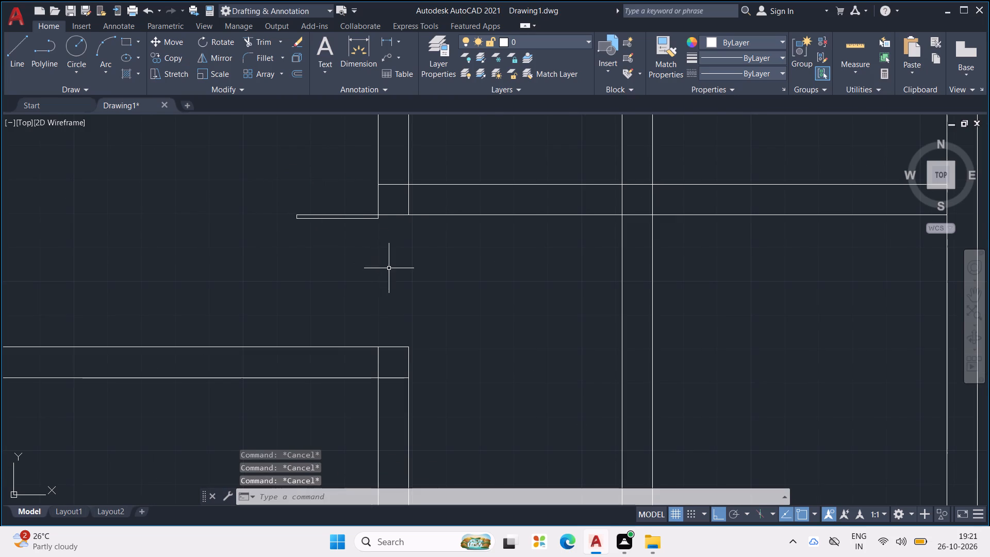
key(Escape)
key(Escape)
Undo the arc attempt, the door leaf outline and the trimmed opening in the left vertical partition.
key(ctrl+z)
key(ctrl+z)
key(ctrl+z)
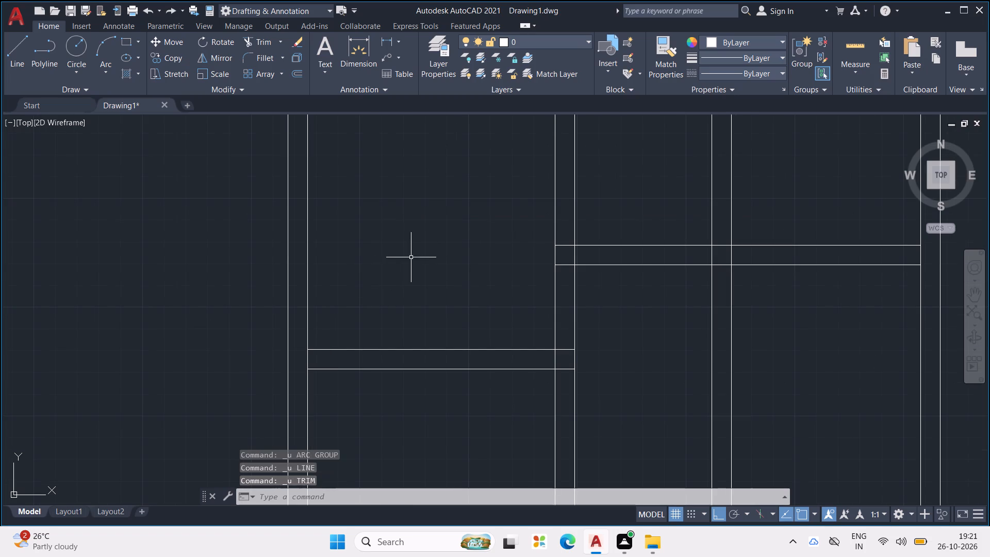
key(Escape)
key(Escape)
key(Escape)
key(Escape)
Draw a horizontal jamb line across the left vertical partition, slightly above the left room's horizontal partition.
key(l)
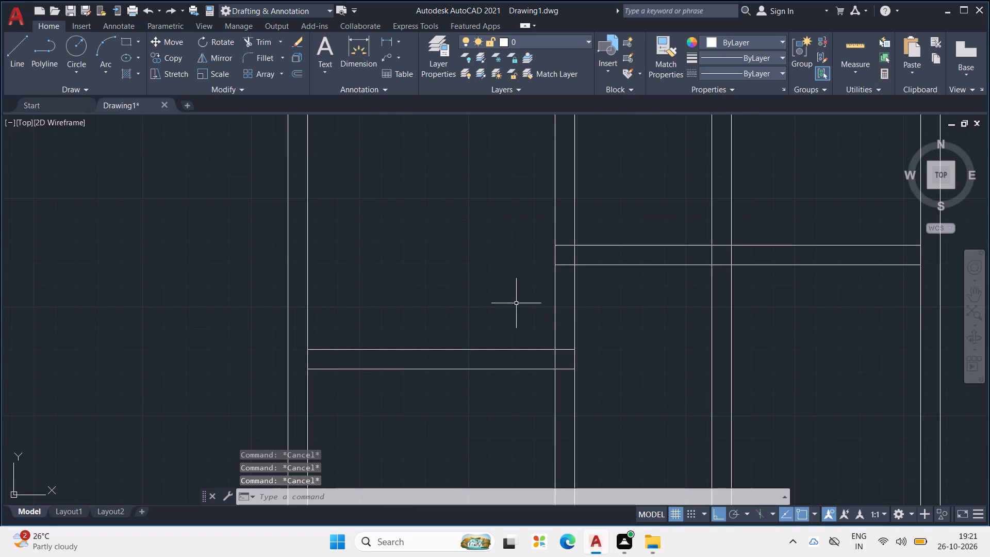
key(Return)
middle_drag(505, 319, 434, 227)
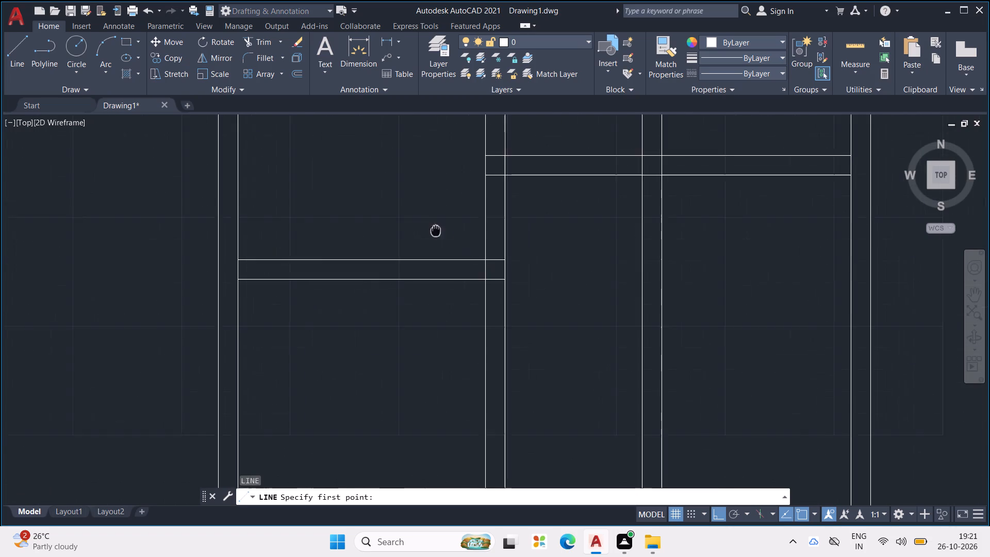
middle_drag(434, 227, 430, 225)
scroll(490, 252, up, 2)
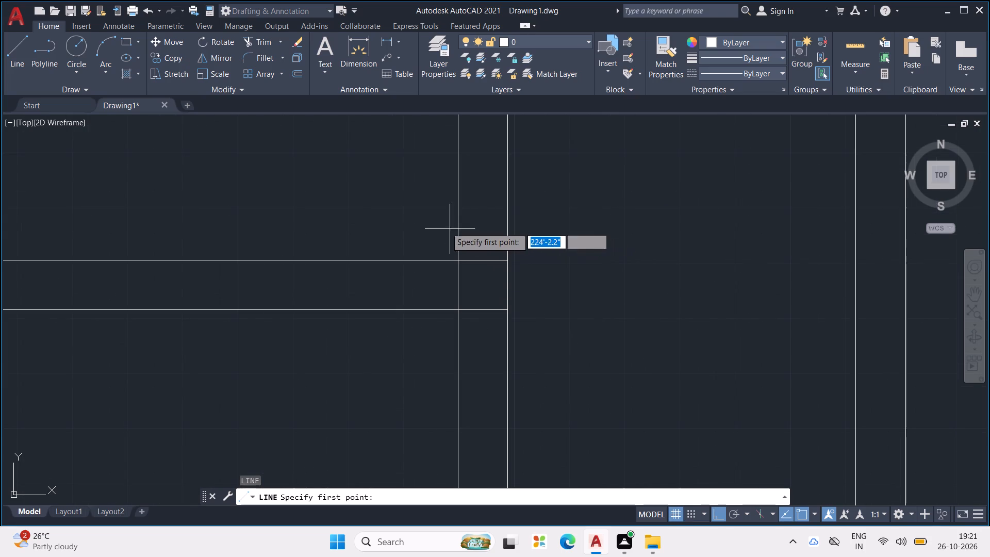
middle_drag(438, 225, 431, 275)
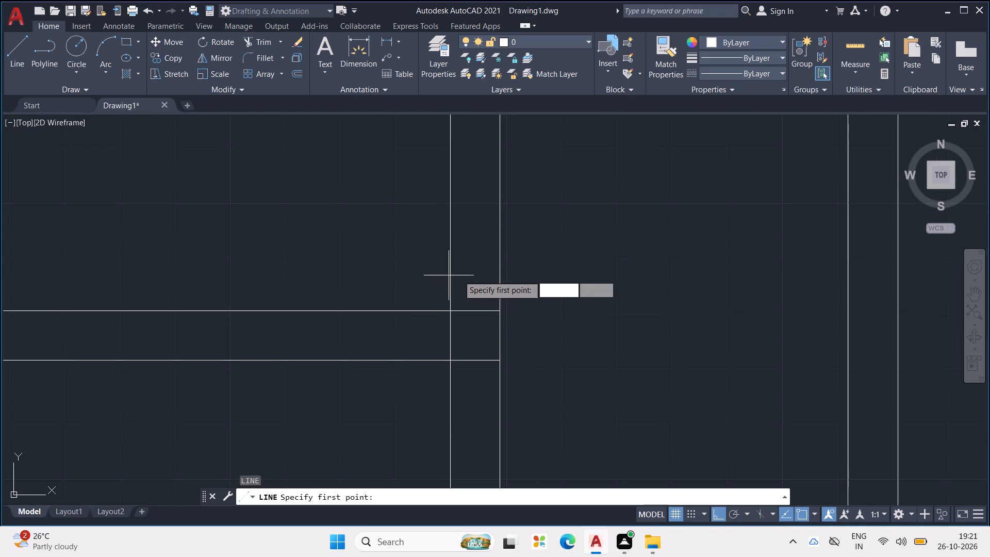
scroll(460, 275, up, 1)
click(441, 269)
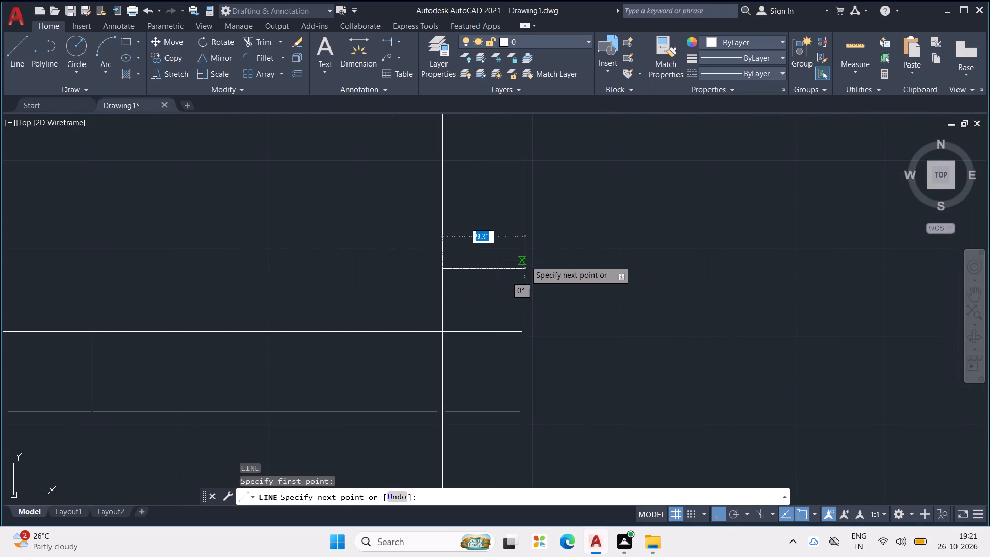
key(Escape)
key(l)
key(Return)
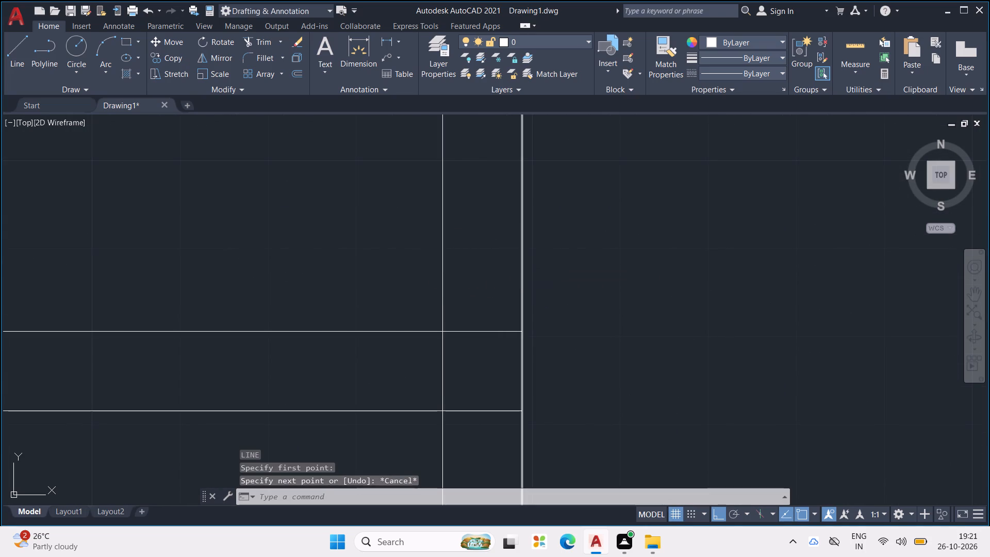
click(440, 277)
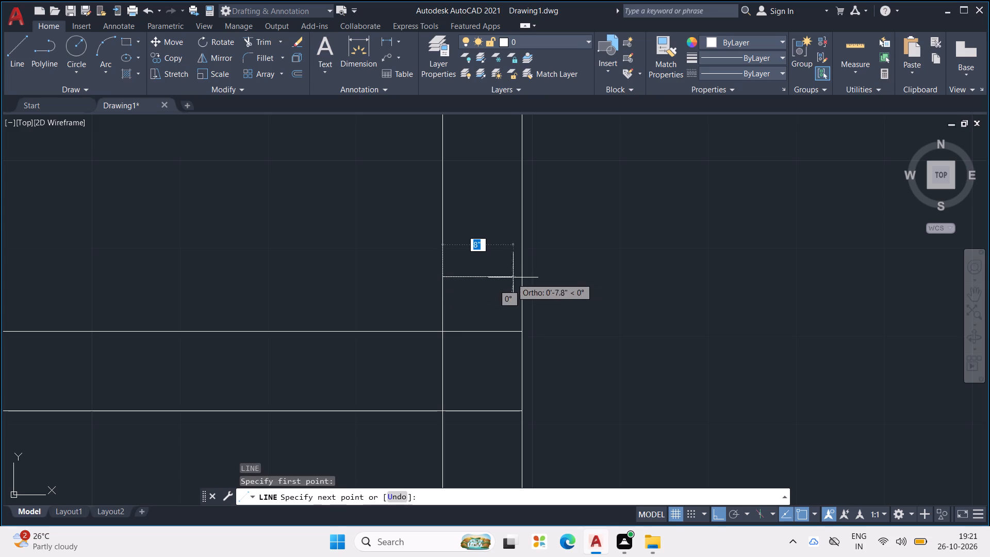
click(522, 275)
key(Escape)
Trim both lines of the left vertical partition between the new jamb line and the middle room's horizontal partition to form a door opening.
scroll(528, 266, down, 3)
middle_drag(539, 250, 542, 251)
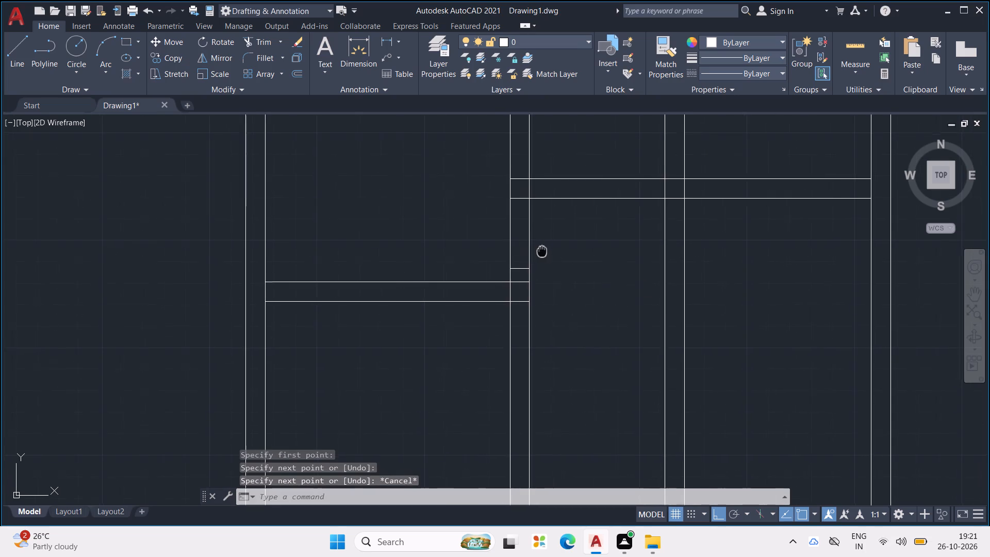
middle_drag(542, 251, 551, 279)
key(Escape)
key(Escape)
text(TR)
key(Return)
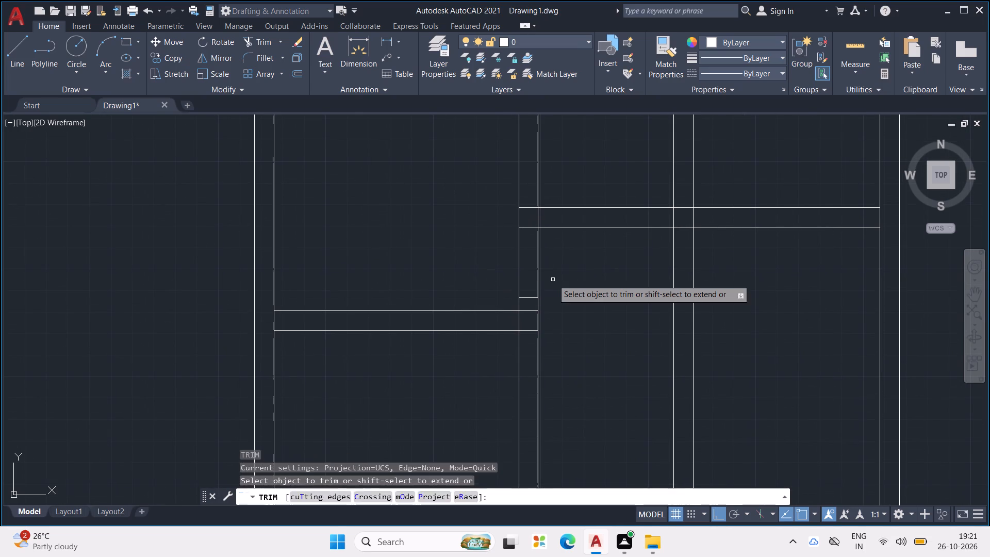
drag(557, 278, 487, 273)
key(Escape)
key(Escape)
key(Escape)
key(Escape)
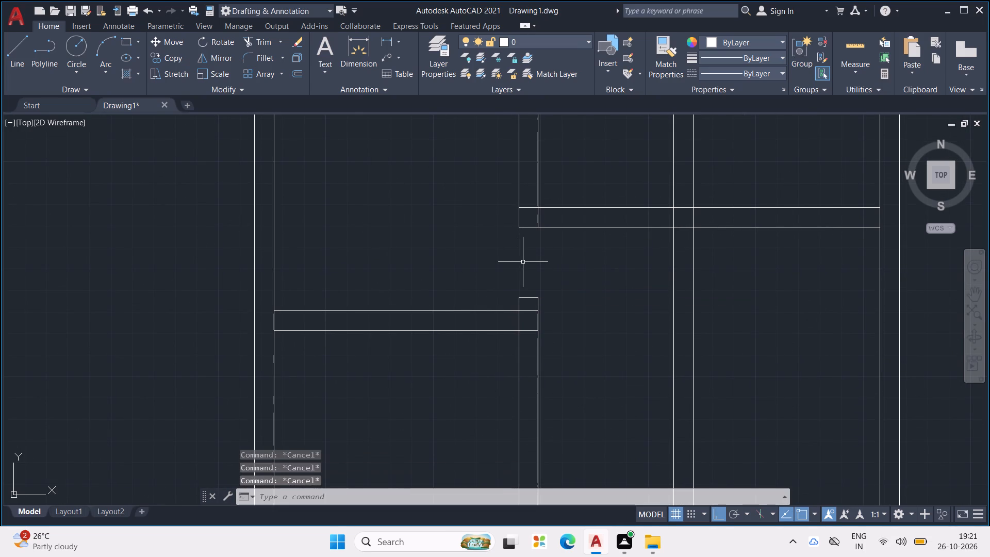
Draw a 2' by 1" door leaf outline into the left room from the upper jamb corner of the left partition's opening.
key(l)
key(Return)
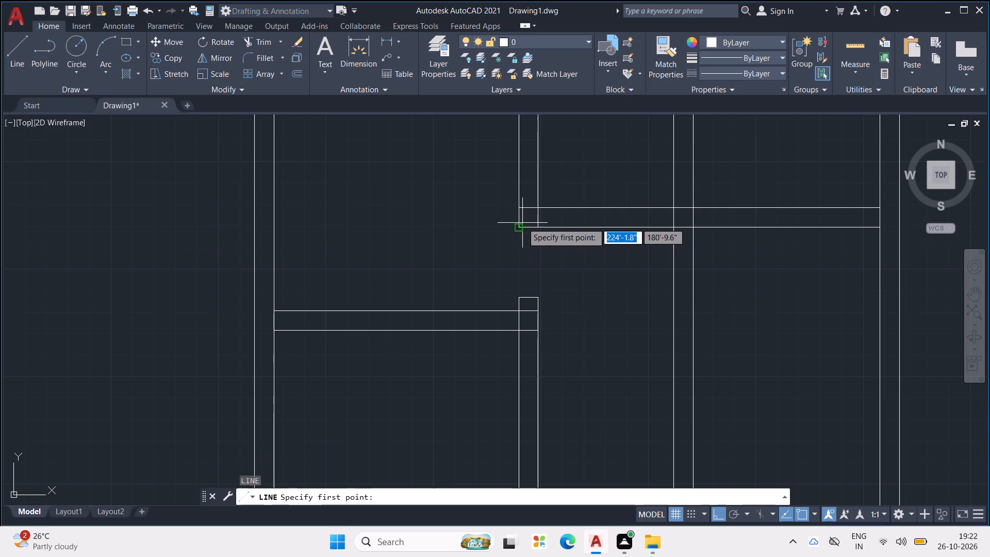
click(521, 227)
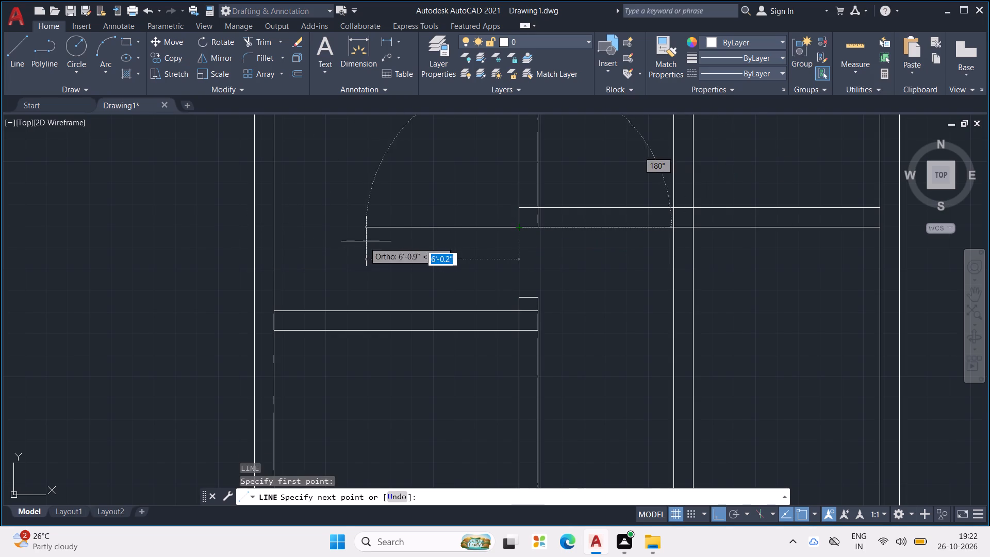
text(2')
key(Return)
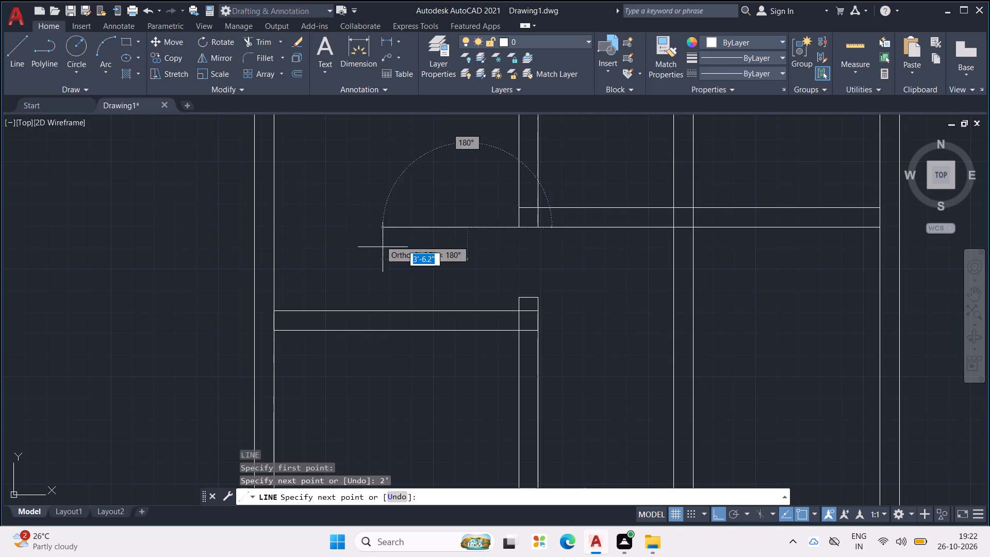
text(2")
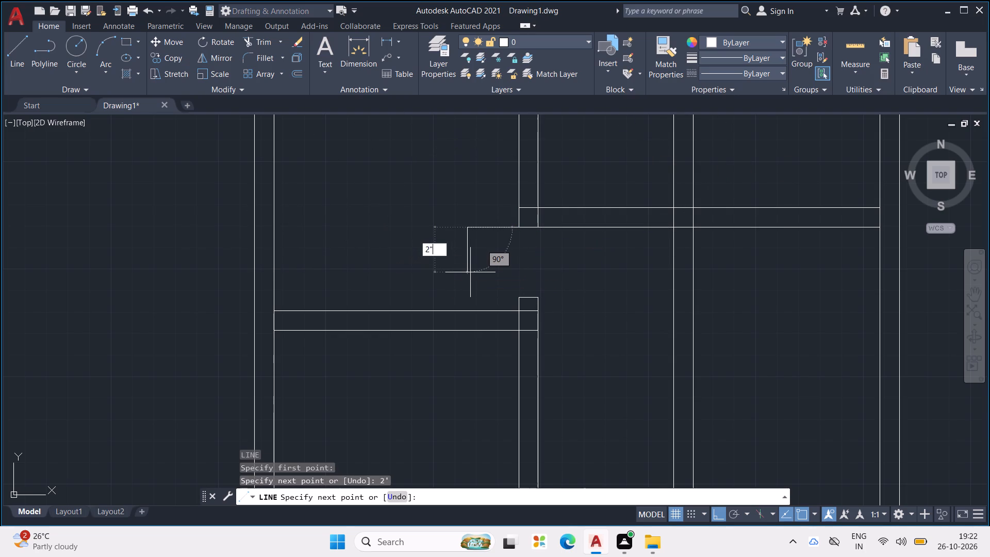
key(BackSpace)
key(BackSpace)
key(2)
key(BackSpace)
text(1")
key(Return)
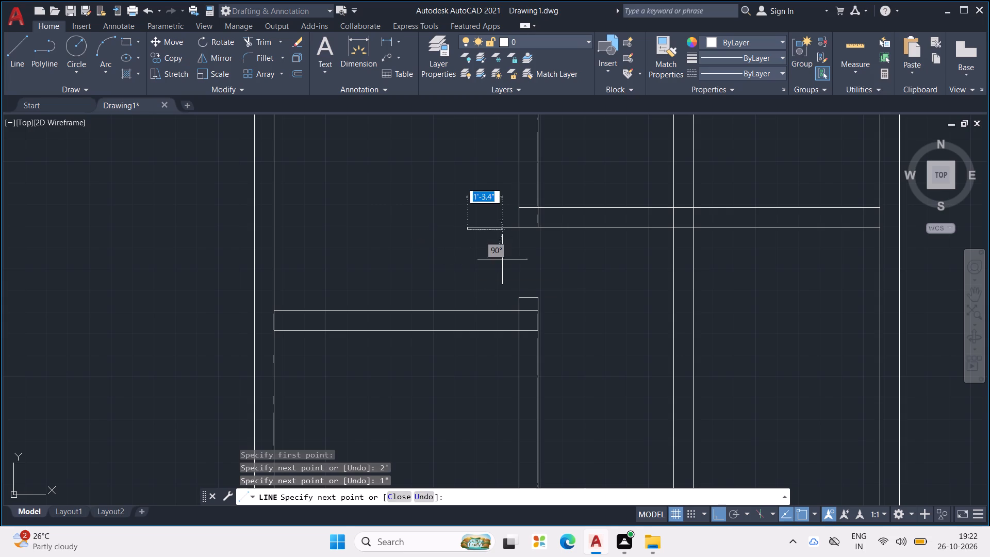
scroll(513, 257, up, 3)
middle_drag(515, 252, 507, 336)
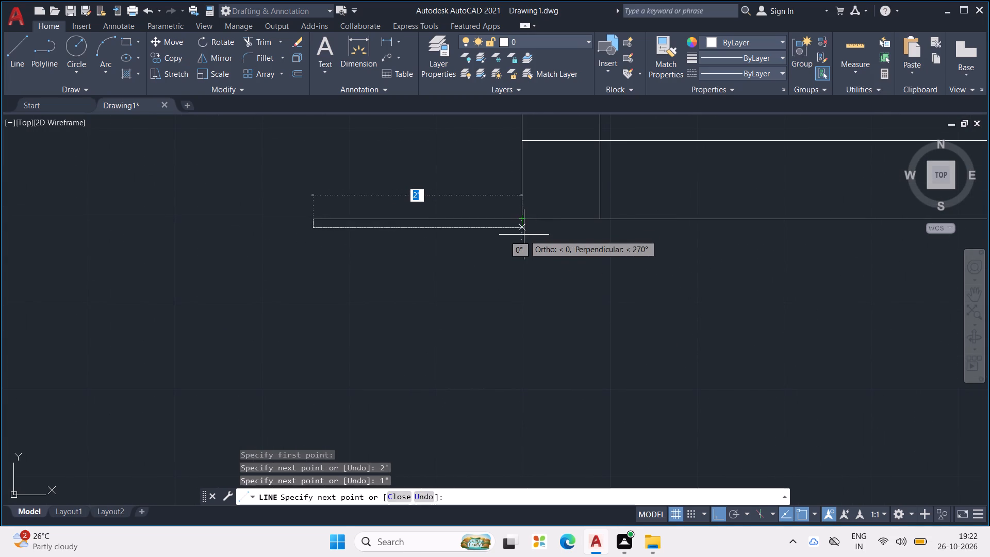
scroll(524, 235, up, 2)
middle_drag(524, 235, 529, 306)
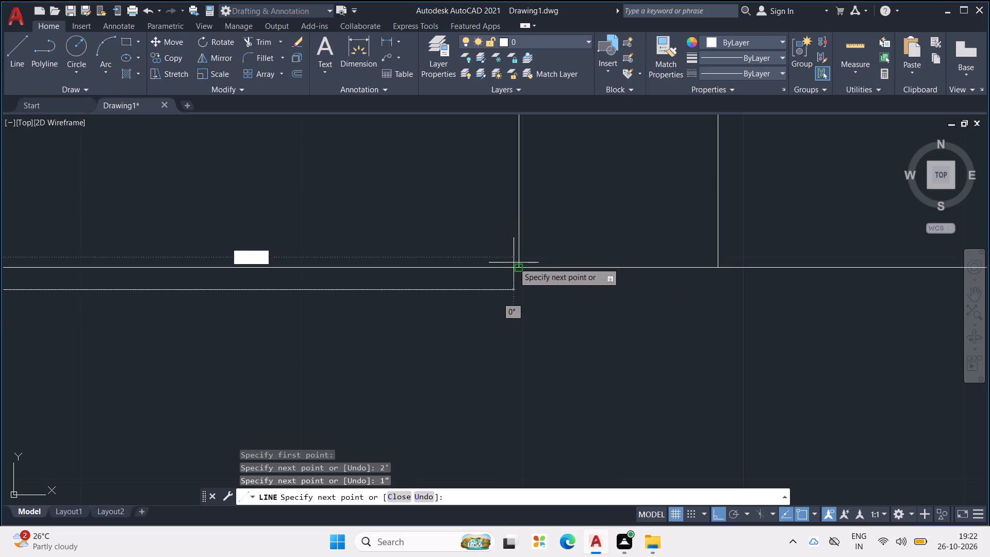
click(515, 287)
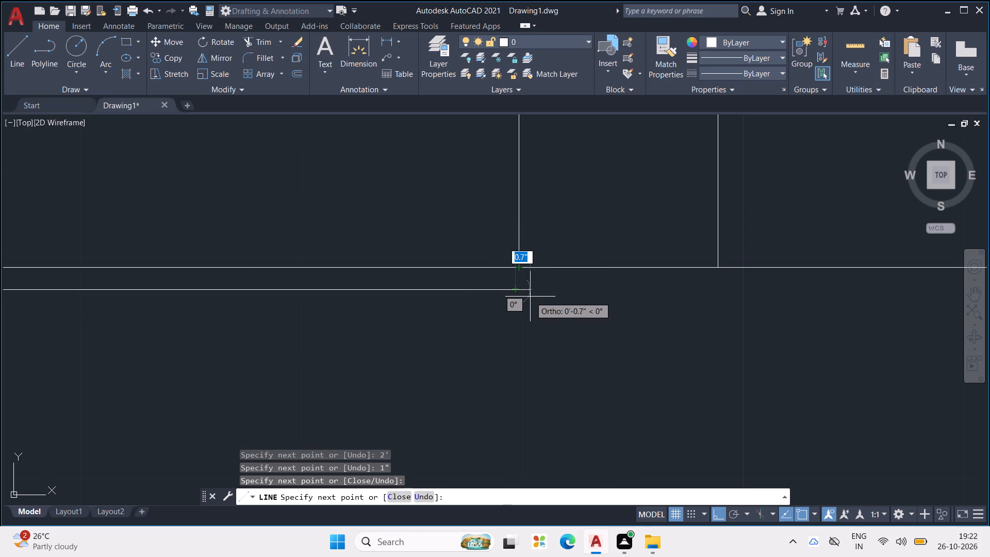
key(Escape)
key(Escape)
key(Escape)
Draw a short vertical line down from the upper jamb corner, past the door leaf's lower edge.
key(l)
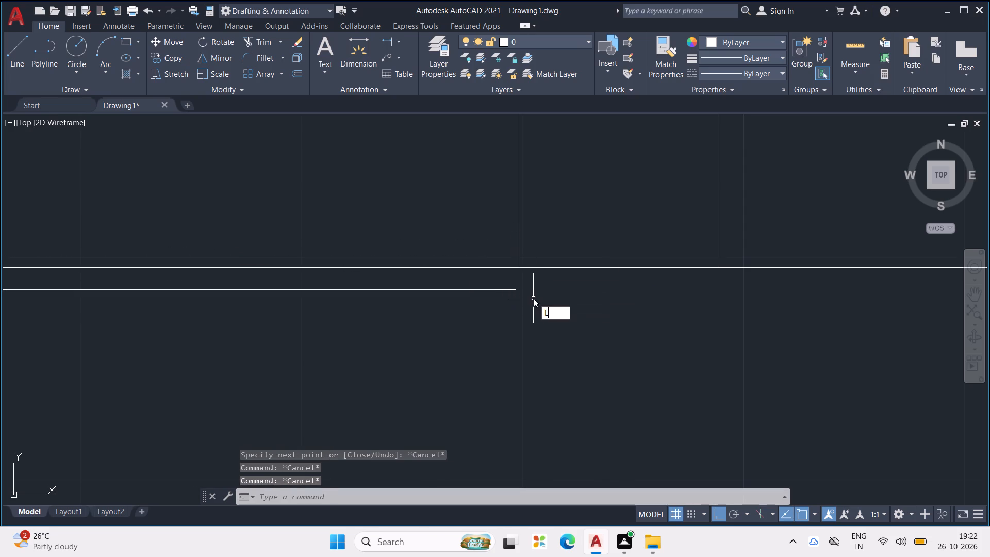
key(Return)
click(518, 264)
click(524, 316)
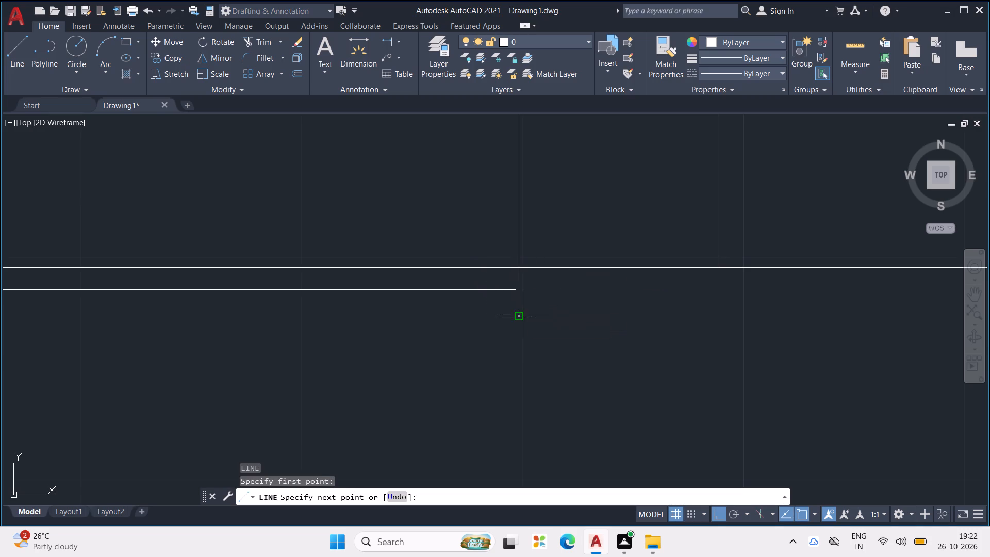
key(Escape)
key(Escape)
key(Escape)
Extend the door leaf's lower edge to the short vertical line at the jamb.
key(e)
key(x)
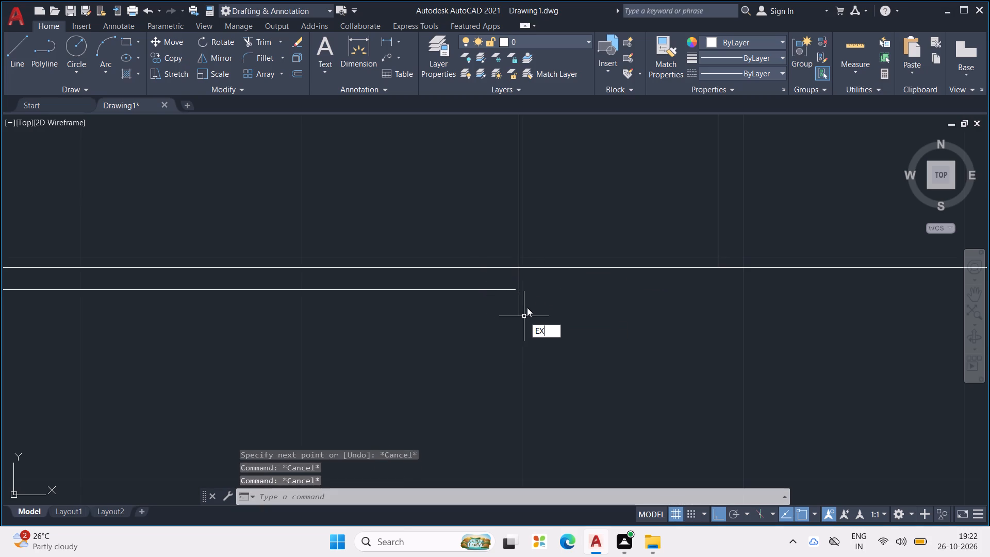
key(Return)
click(503, 288)
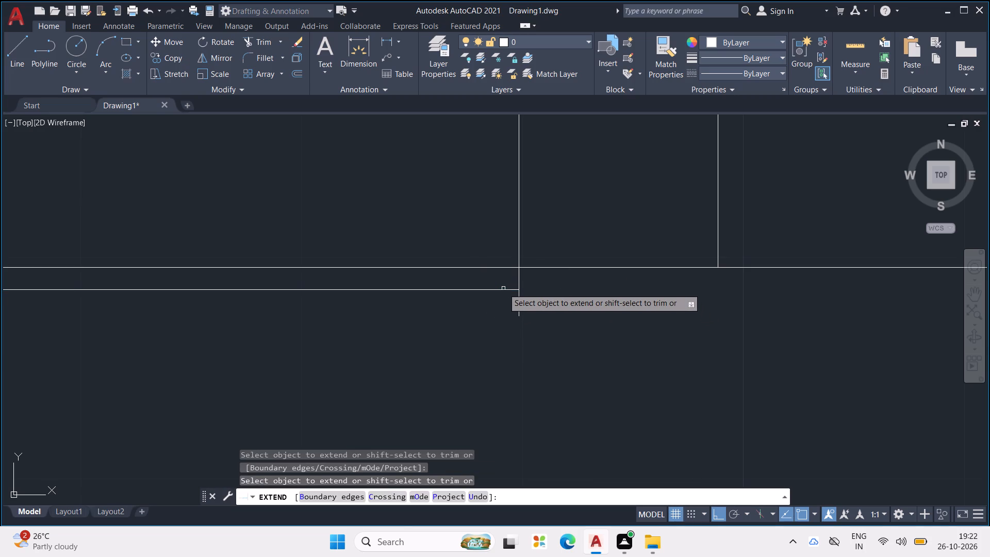
key(Escape)
key(Escape)
key(Escape)
key(Escape)
key(Escape)
Trim the part of the short vertical line that projects below the door leaf.
text(TR)
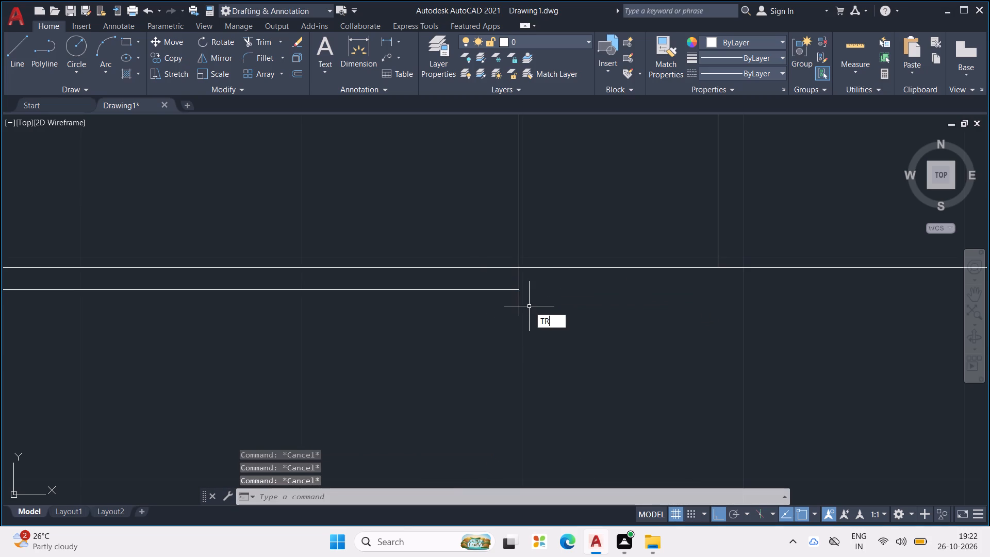
key(Return)
drag(535, 310, 502, 315)
scroll(498, 310, down, 3)
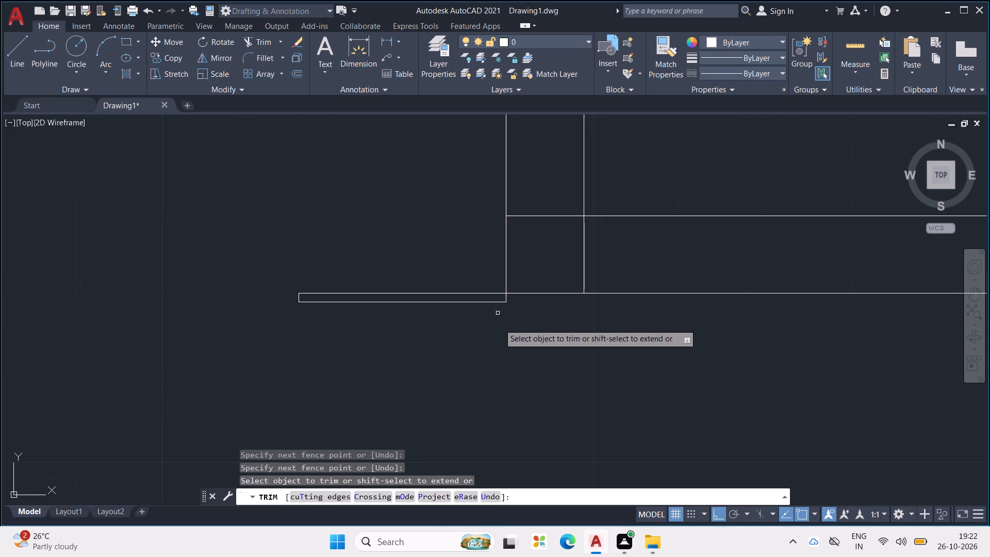
middle_drag(503, 331, 584, 340)
scroll(579, 338, down, 1)
key(Escape)
key(Escape)
key(Escape)
key(Escape)
key(Escape)
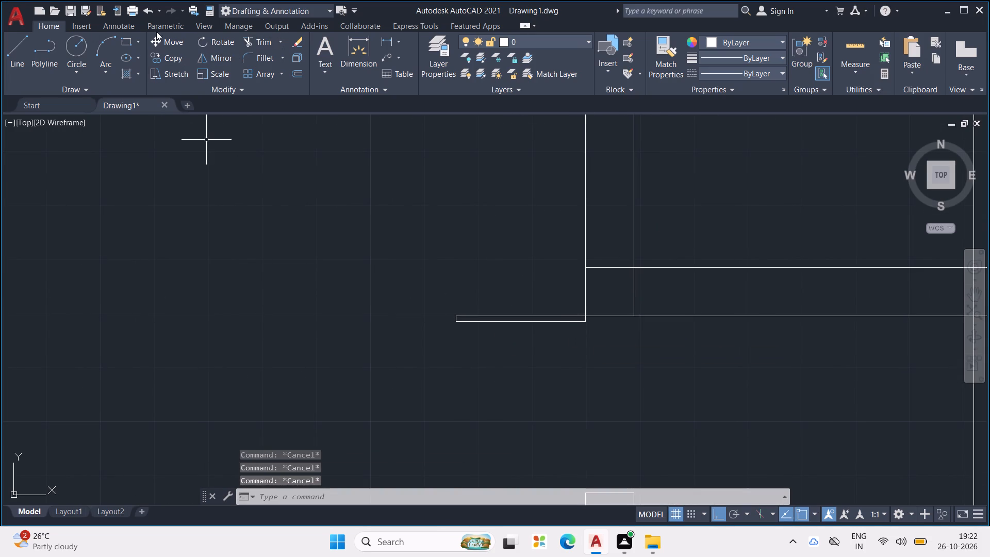
Draw a three-point swing arc from the door leaf's outer end to the near corner of the opening's lower jamb.
click(102, 43)
scroll(417, 295, up, 2)
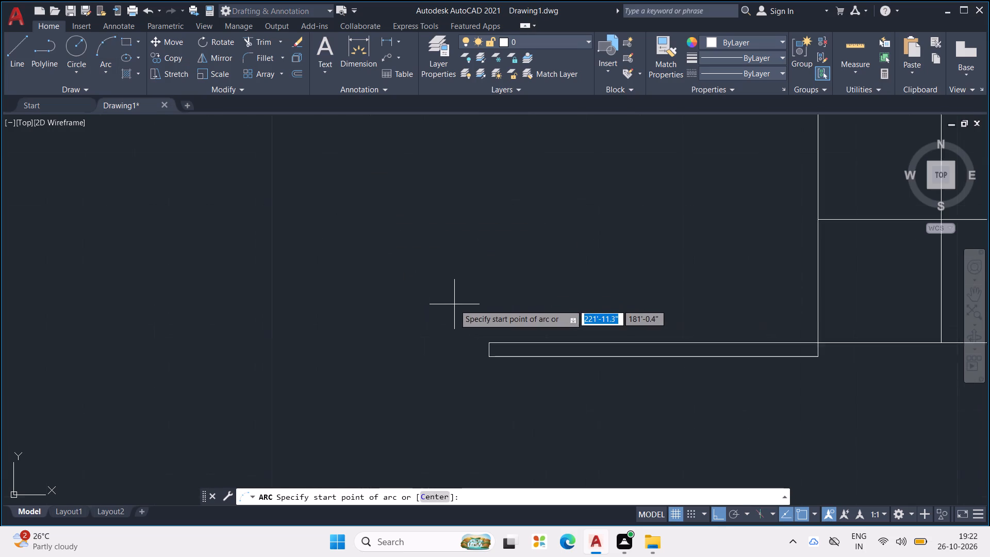
scroll(454, 304, up, 2)
middle_drag(466, 284, 371, 135)
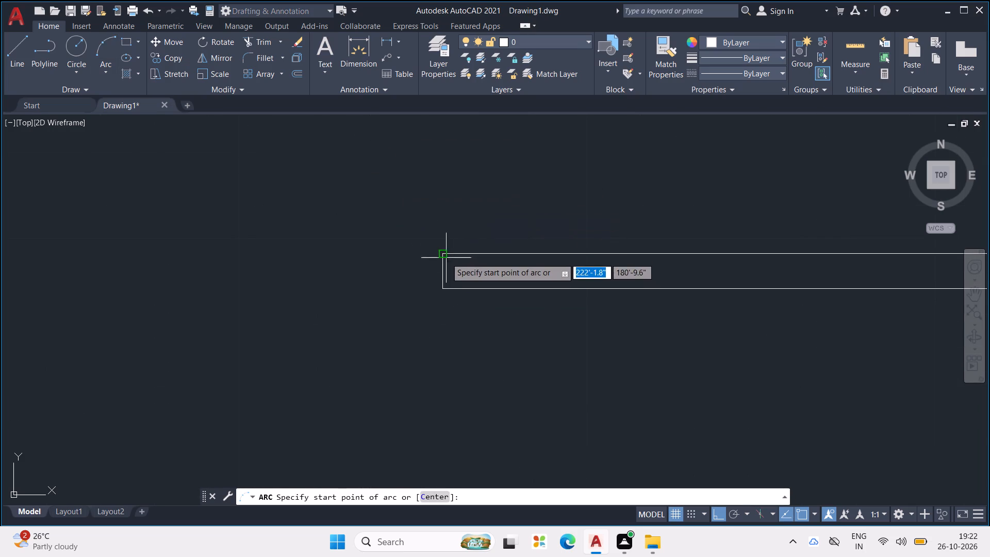
click(444, 253)
click(437, 282)
scroll(380, 257, down, 3)
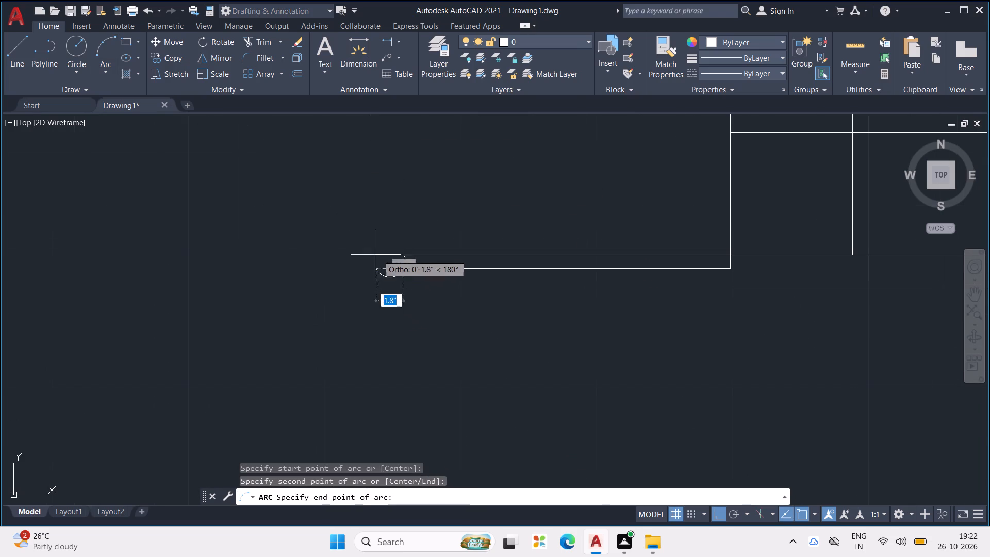
middle_drag(298, 260, 260, 202)
scroll(258, 200, down, 2)
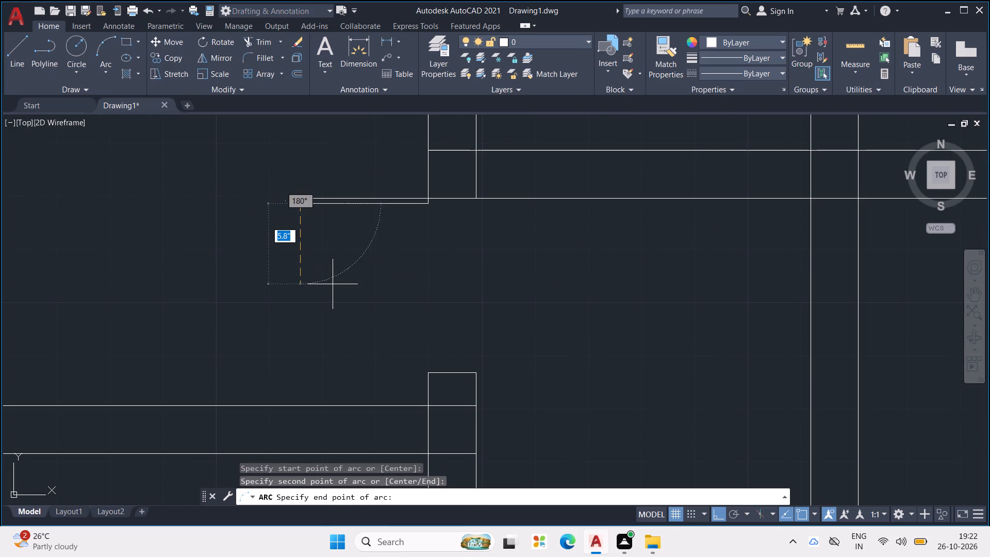
click(431, 376)
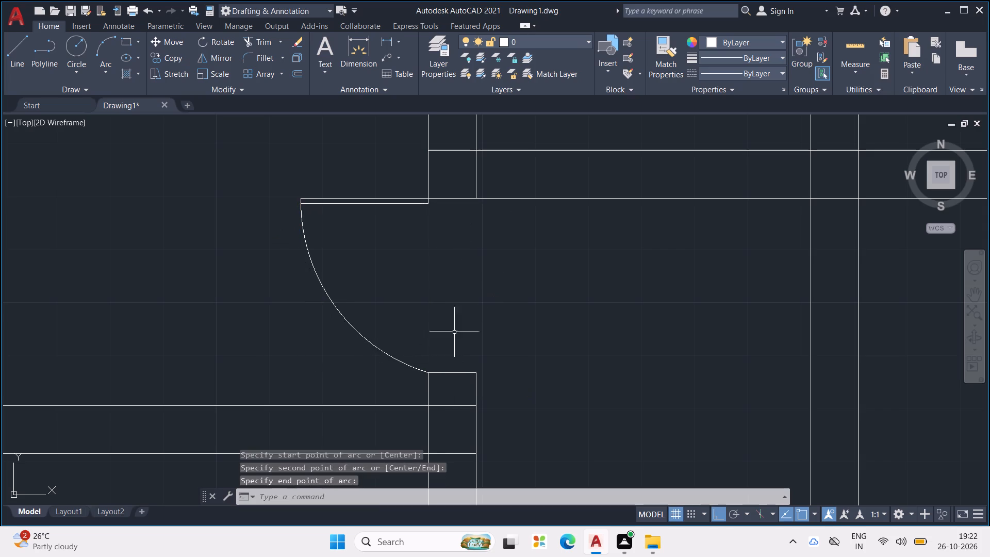
Draw a horizontal jamb line across the left vertical partition, slightly above the middle room's horizontal partition.
scroll(464, 316, down, 3)
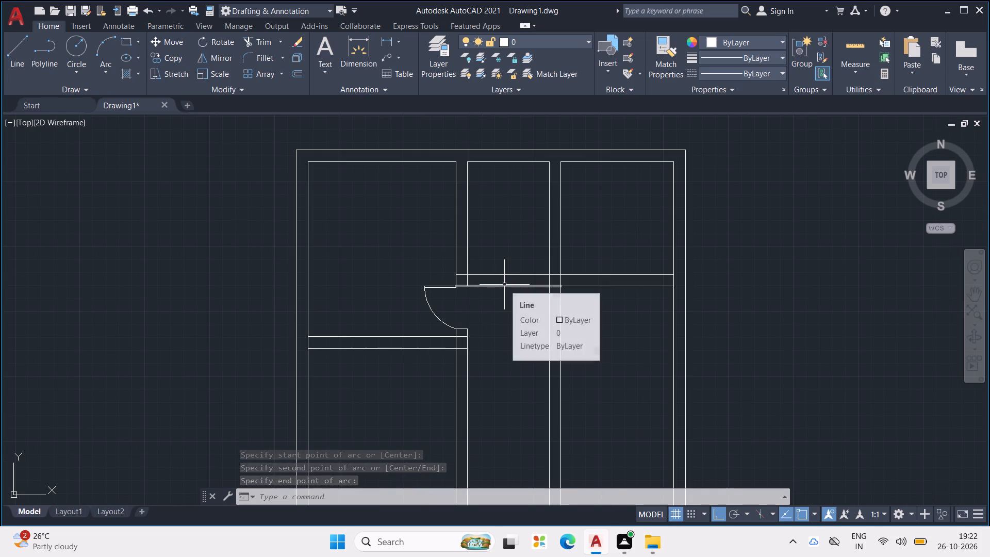
key(l)
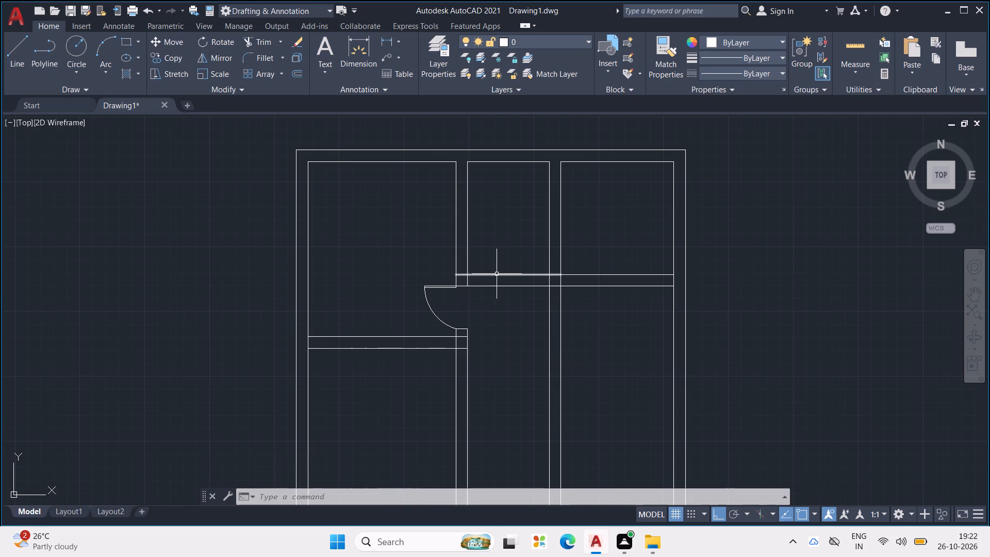
key(Return)
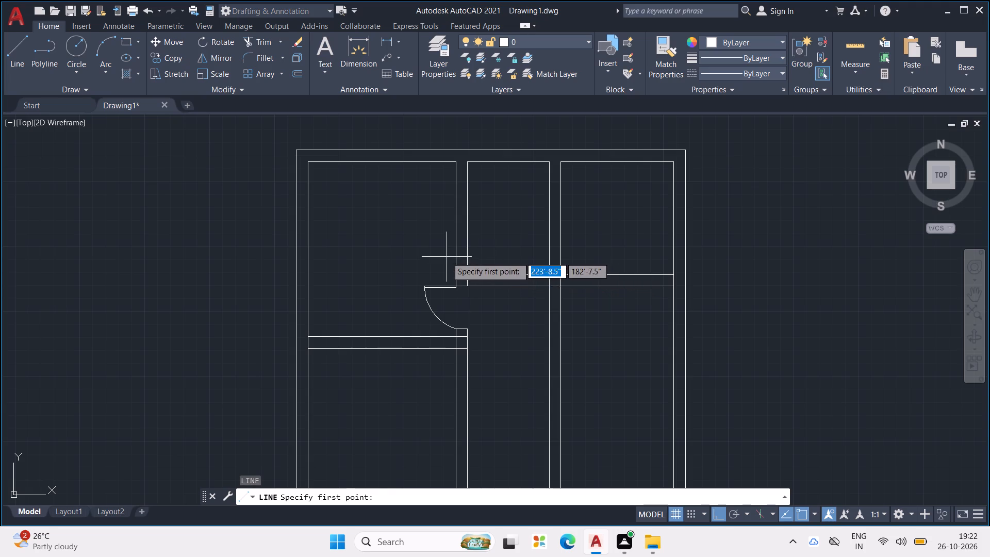
scroll(445, 255, up, 3)
middle_drag(404, 256, 399, 292)
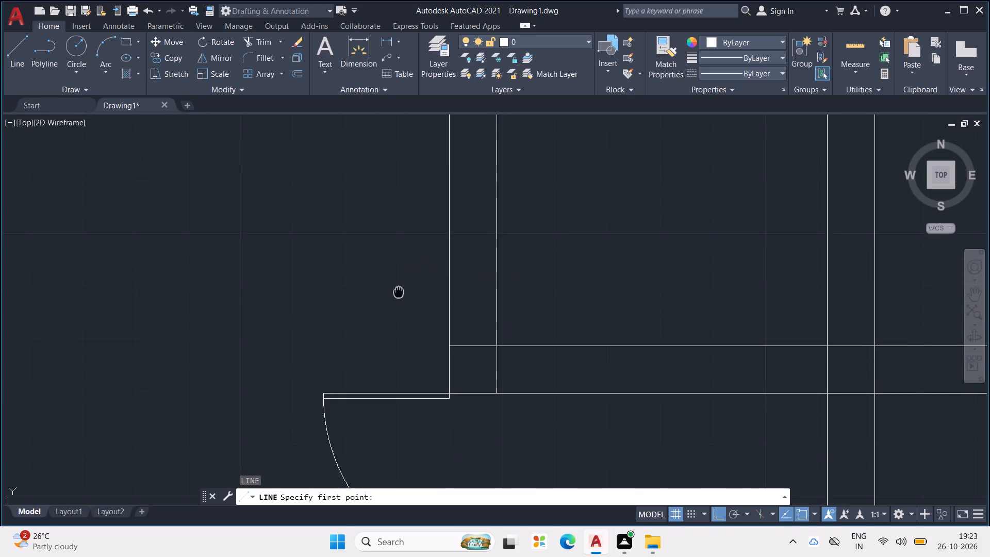
middle_drag(399, 292, 398, 293)
click(450, 309)
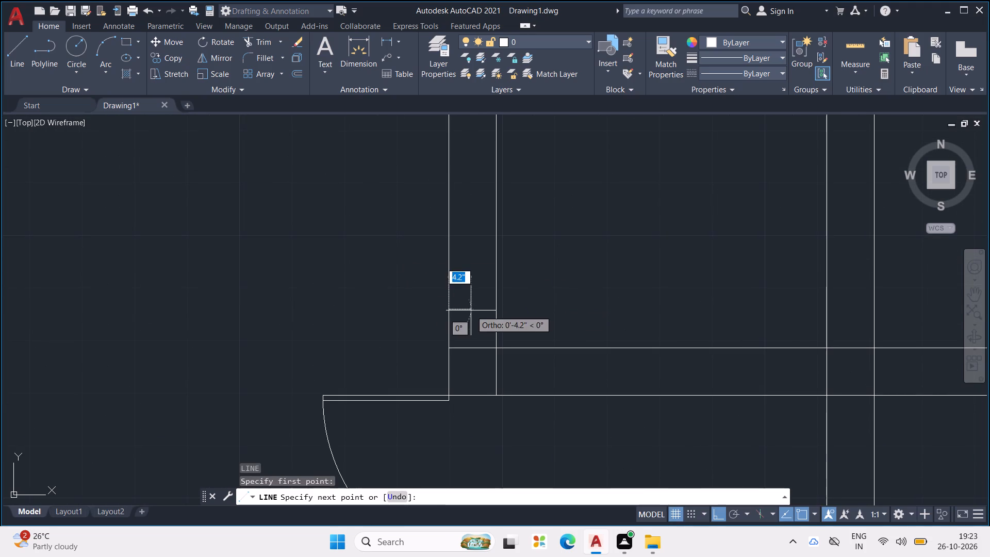
click(495, 310)
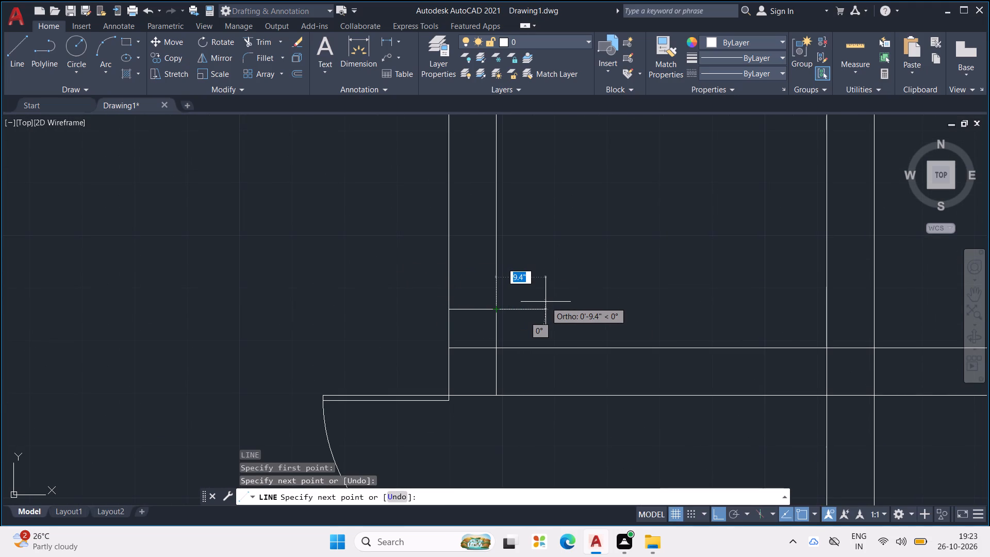
Continue from the jamb line with a 2' by 1" door leaf outline into the middle room, closing it at the partition face.
text(2')
key(Return)
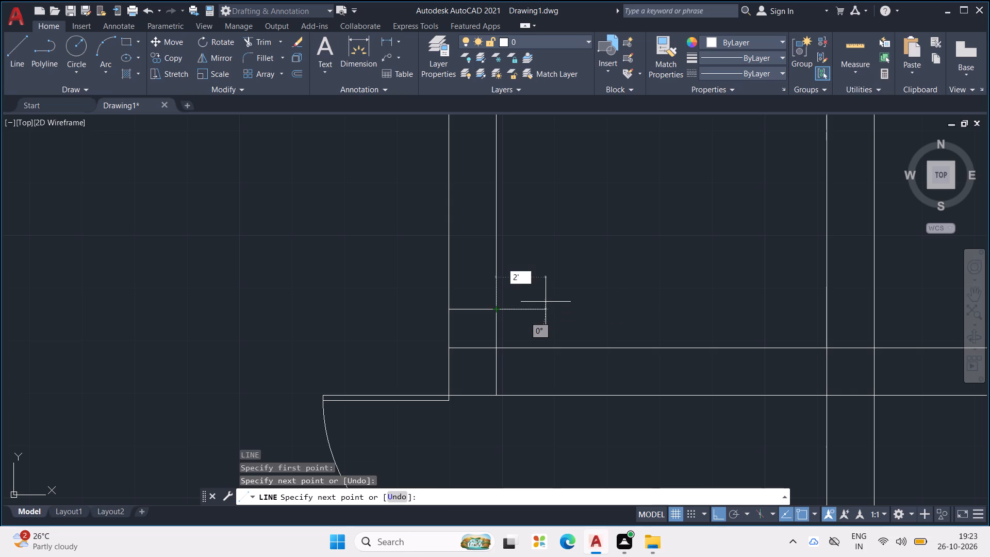
text(1")
key(Return)
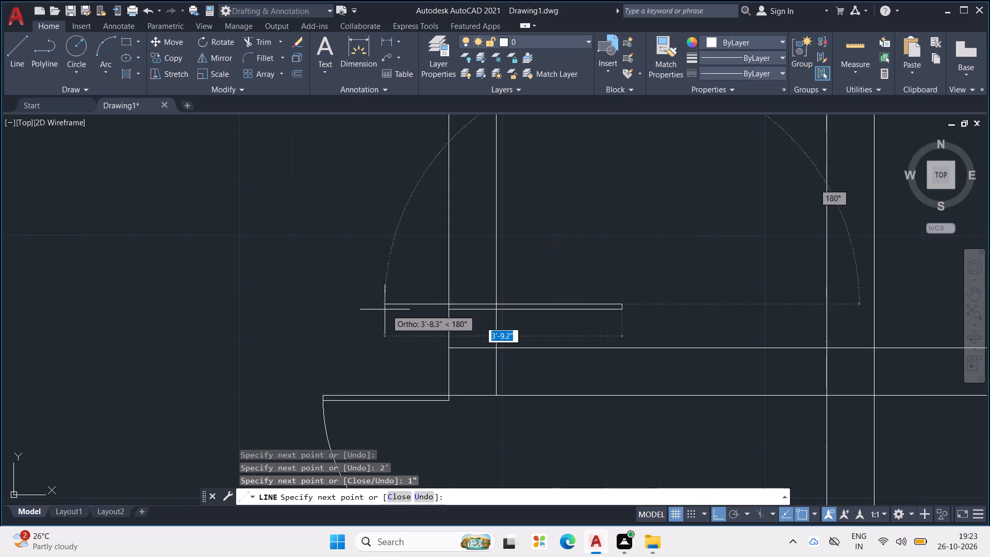
scroll(384, 309, up, 2)
scroll(602, 289, up, 1)
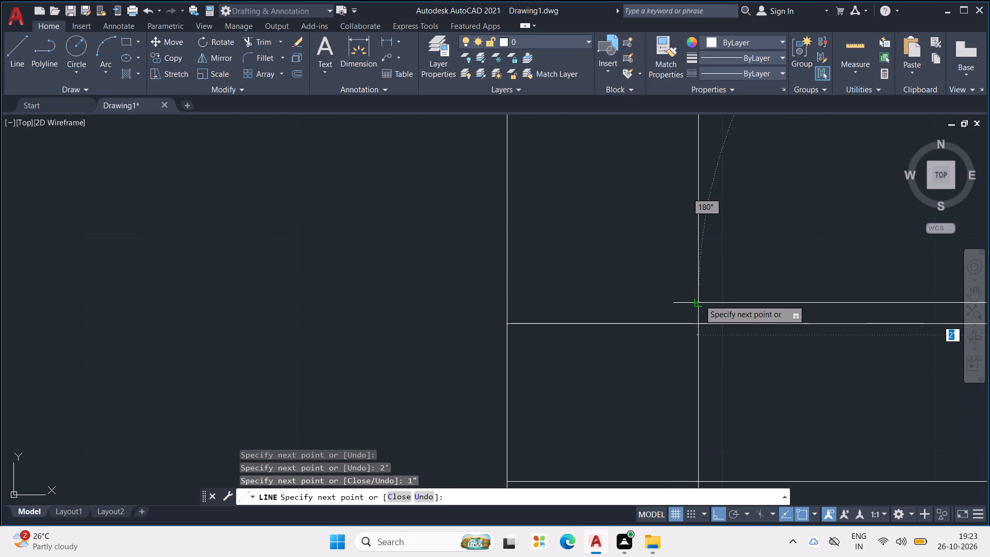
click(699, 300)
click(700, 323)
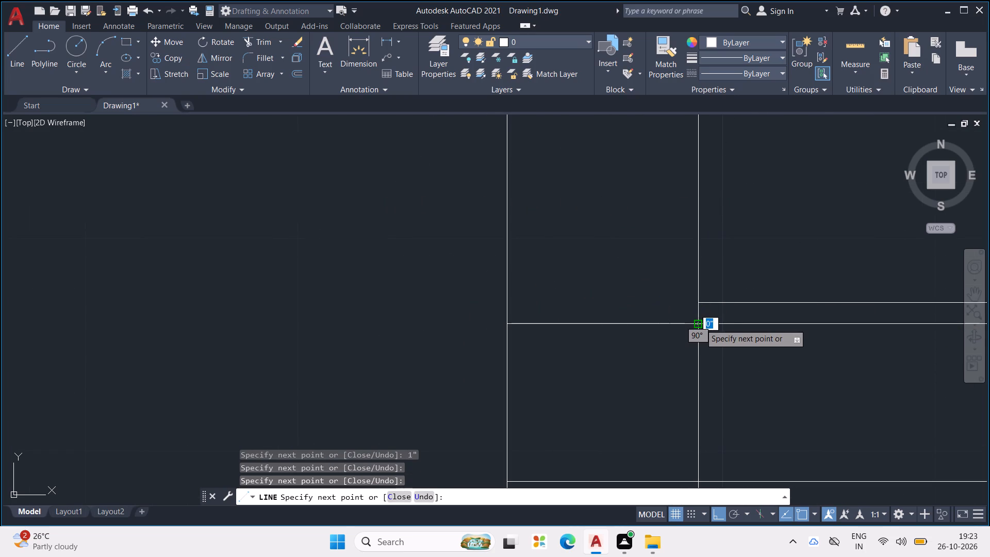
key(Escape)
key(Escape)
key(Escape)
key(Escape)
scroll(692, 316, down, 2)
key(Escape)
key(Escape)
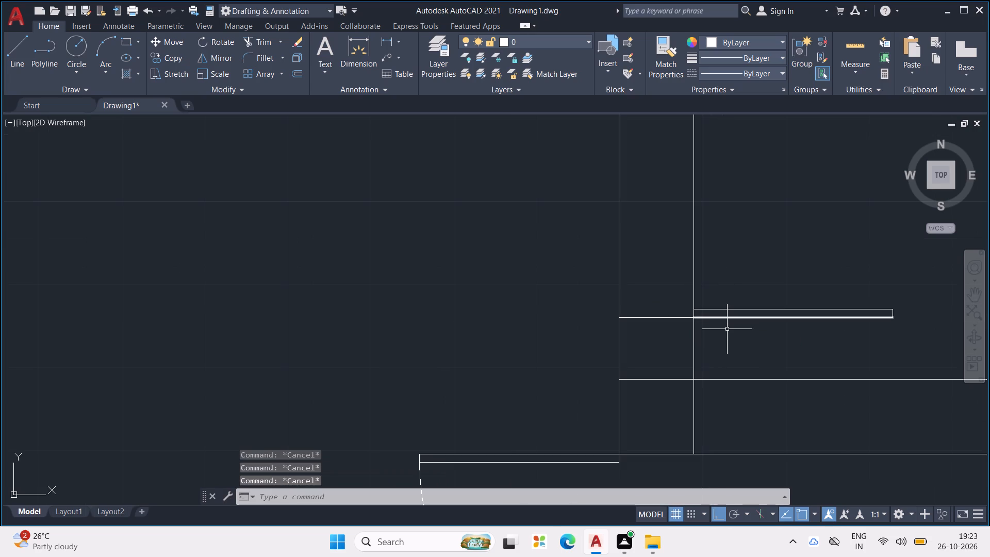
key(Escape)
Offset the jamb line beside the new door leaf 1.5' upward across the left vertical partition.
scroll(719, 327, down, 1)
middle_drag(713, 325, 612, 418)
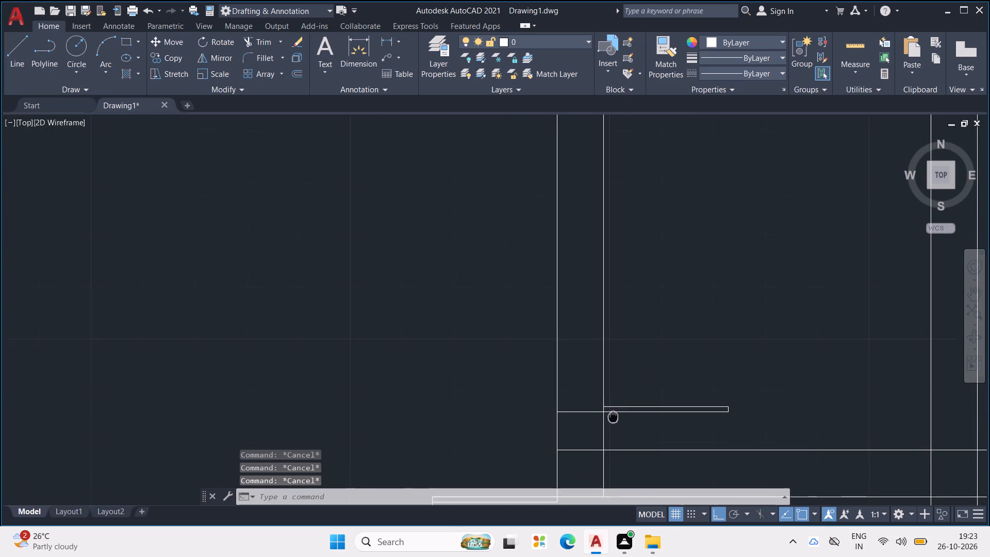
middle_drag(612, 418, 612, 422)
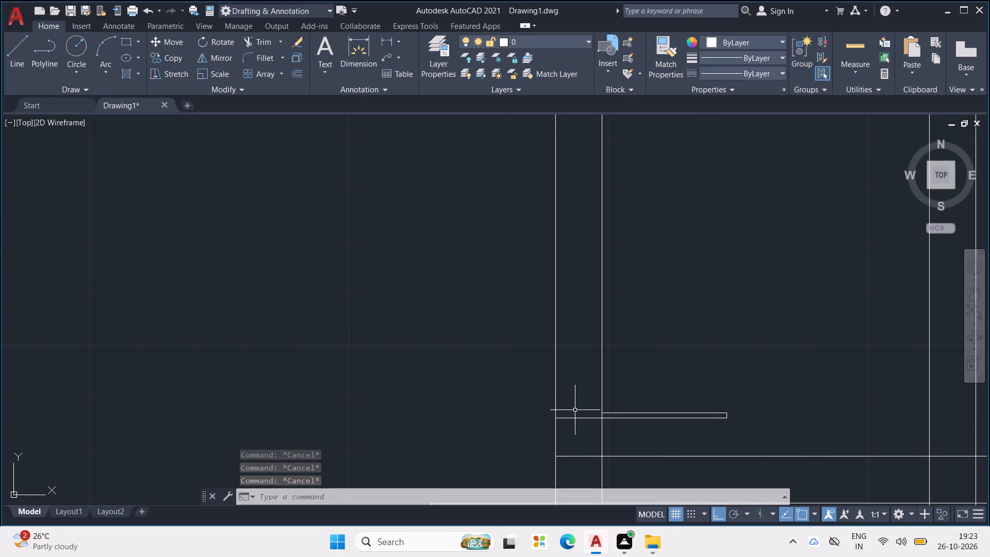
text(OFF)
key(Return)
text(1.5')
key(Return)
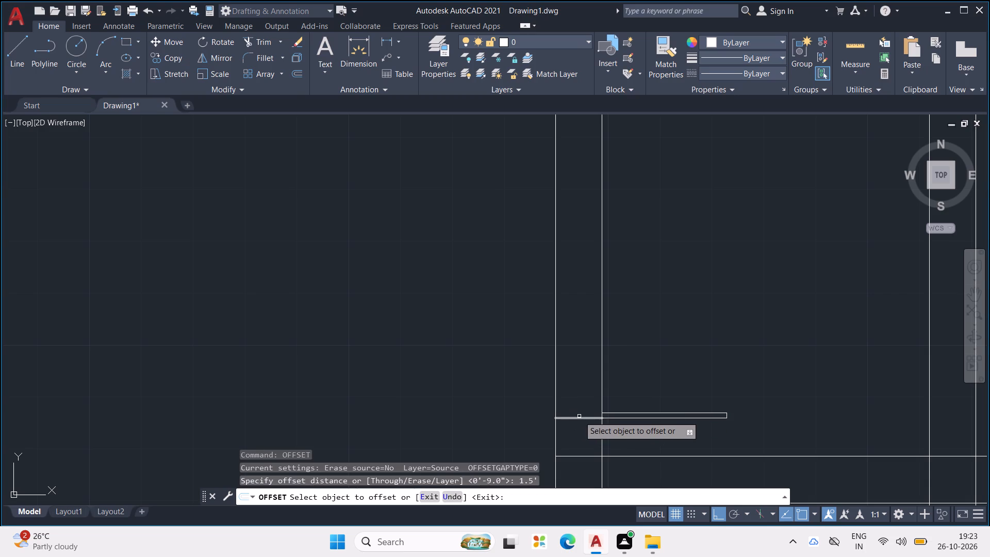
click(582, 419)
click(563, 323)
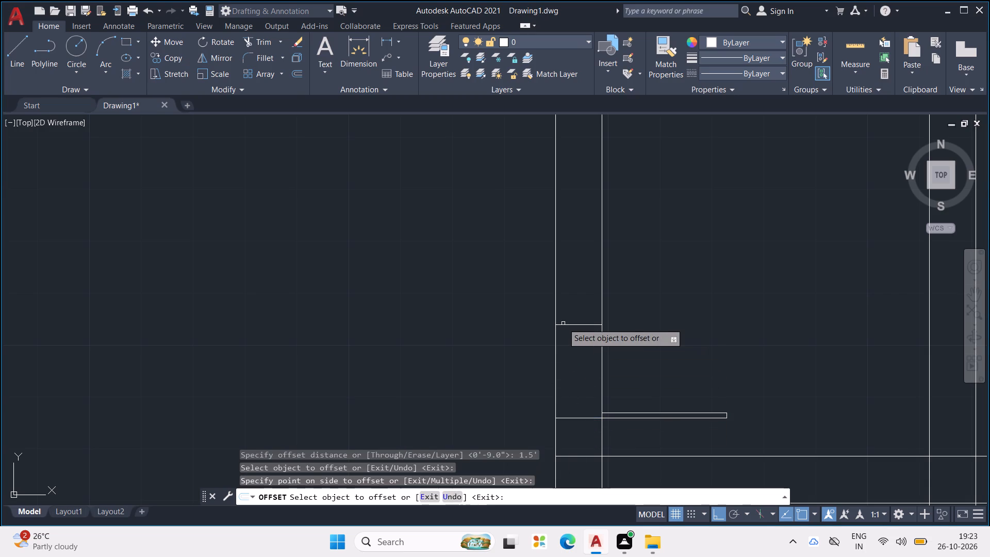
key(Escape)
key(Escape)
key(Escape)
Offset the new upper line across the partition a further 5" upward.
text(OFF)
key(Return)
text(5")
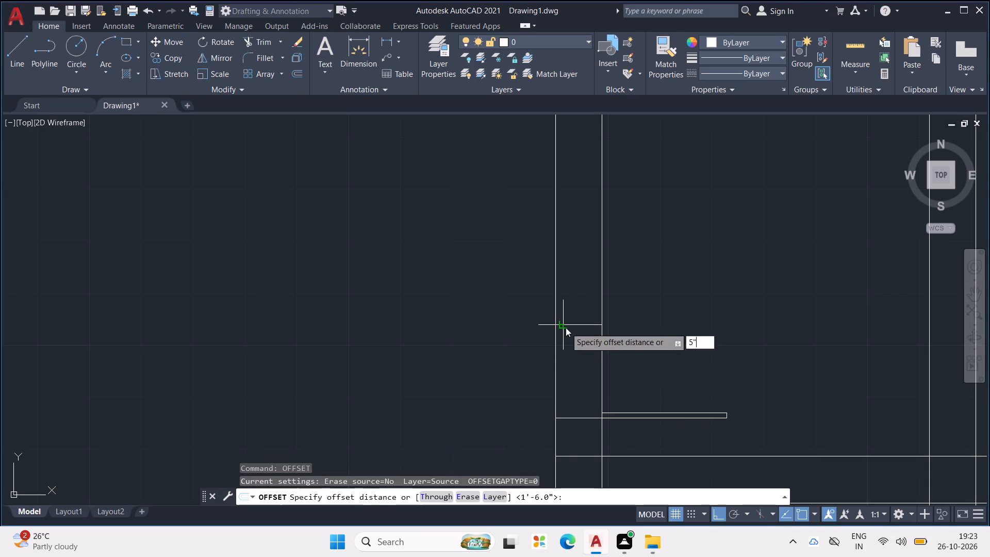
key(Return)
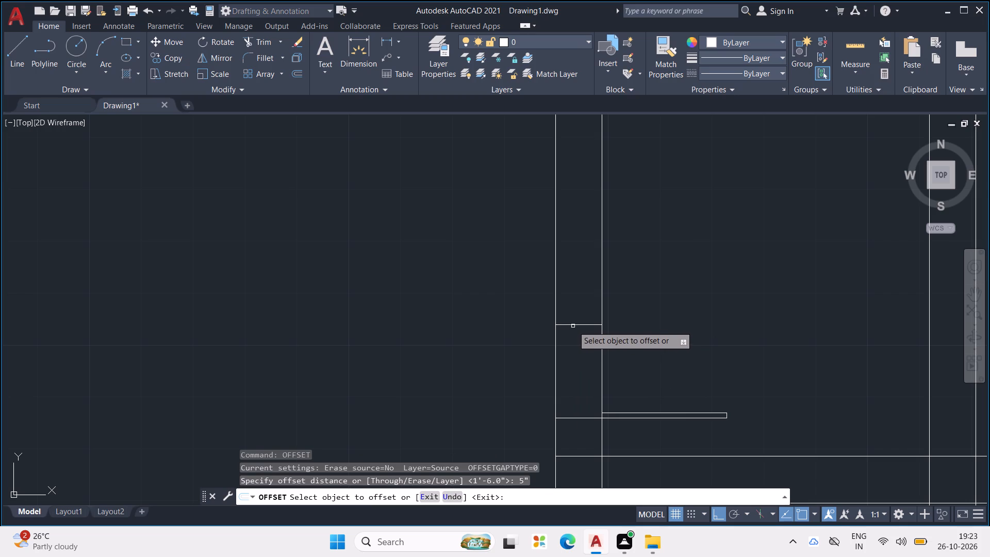
click(574, 325)
click(568, 278)
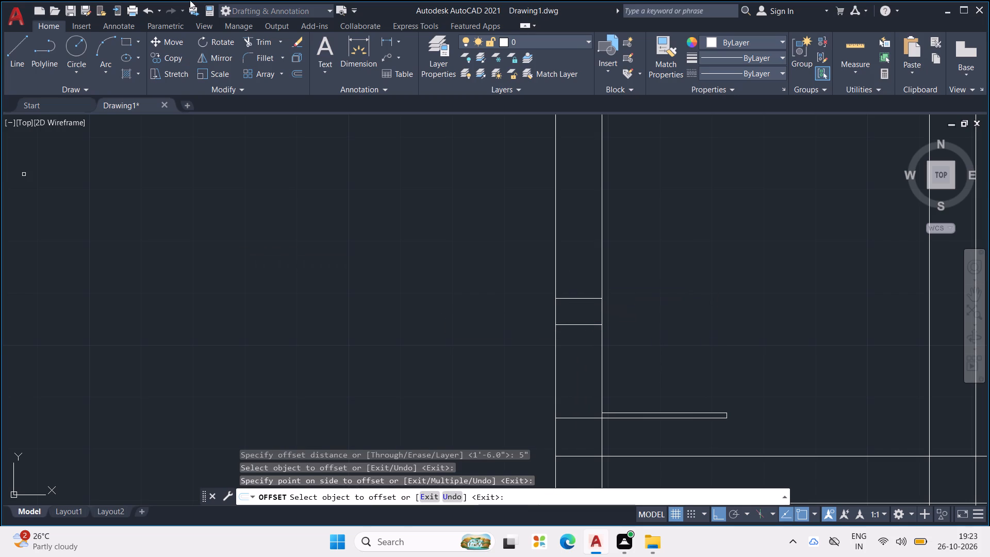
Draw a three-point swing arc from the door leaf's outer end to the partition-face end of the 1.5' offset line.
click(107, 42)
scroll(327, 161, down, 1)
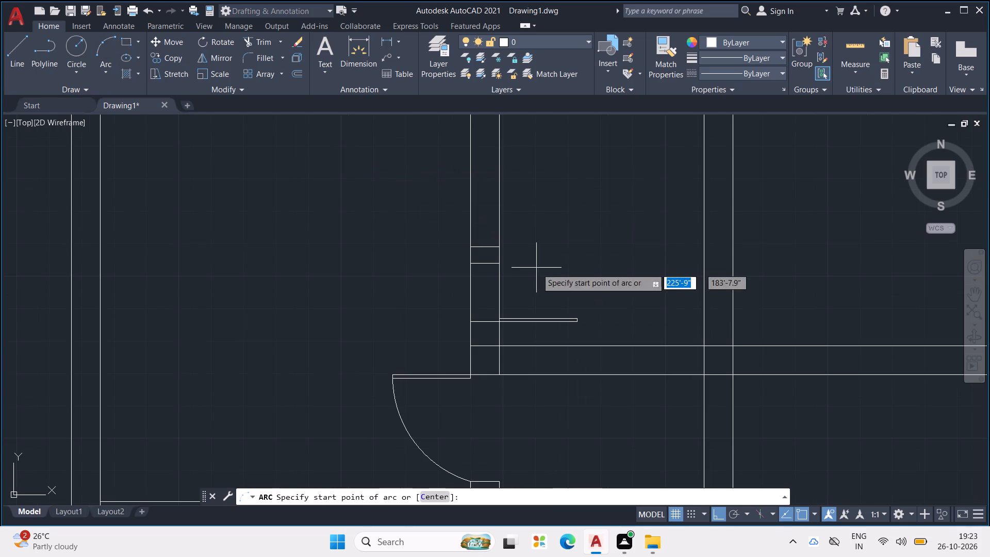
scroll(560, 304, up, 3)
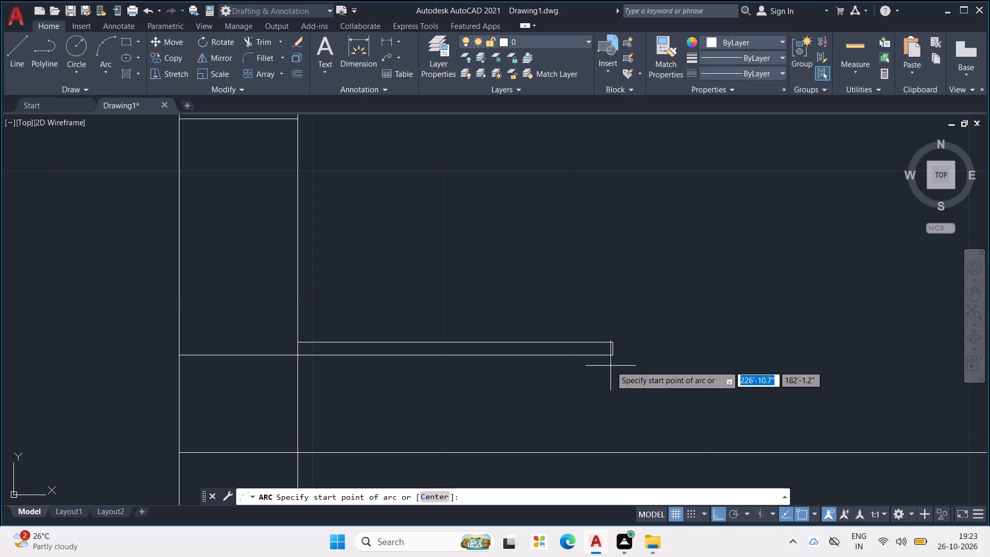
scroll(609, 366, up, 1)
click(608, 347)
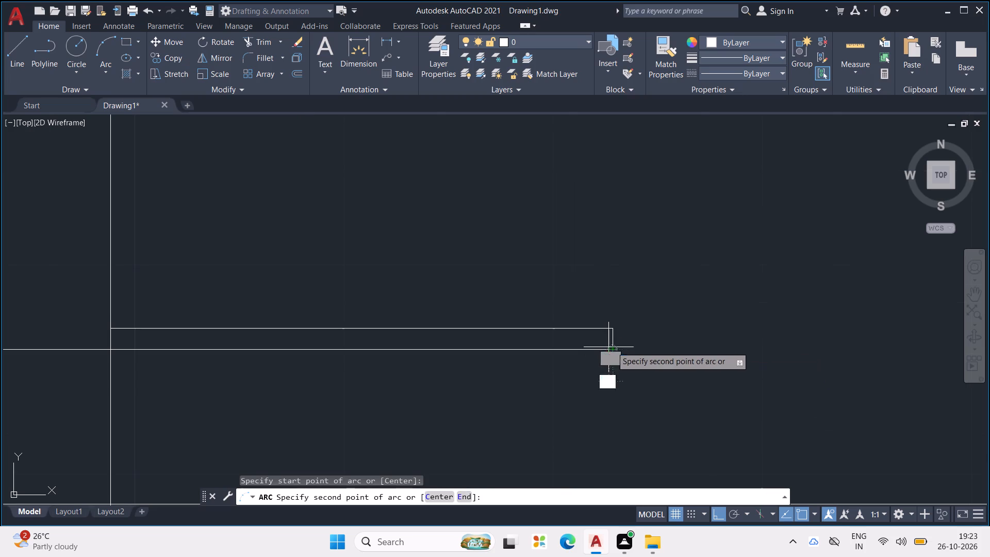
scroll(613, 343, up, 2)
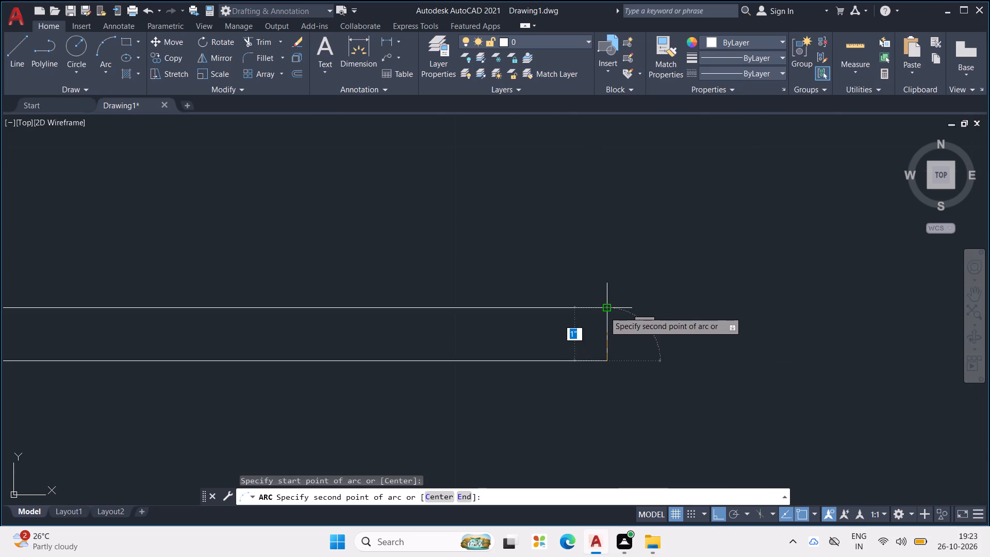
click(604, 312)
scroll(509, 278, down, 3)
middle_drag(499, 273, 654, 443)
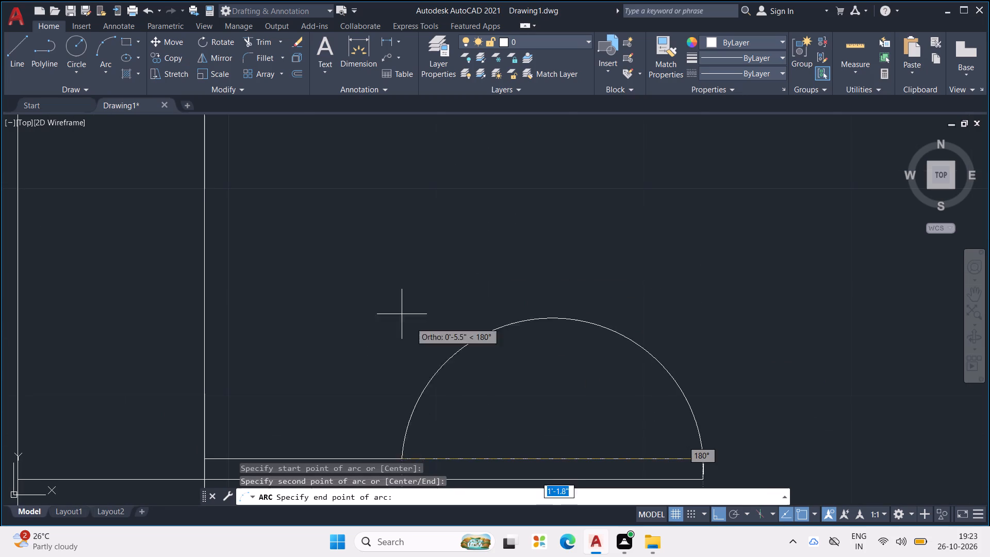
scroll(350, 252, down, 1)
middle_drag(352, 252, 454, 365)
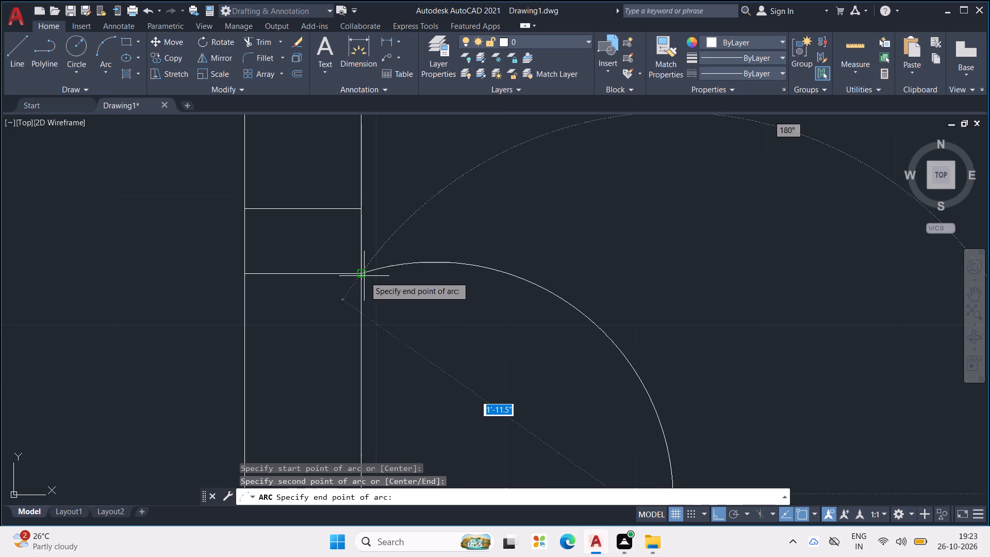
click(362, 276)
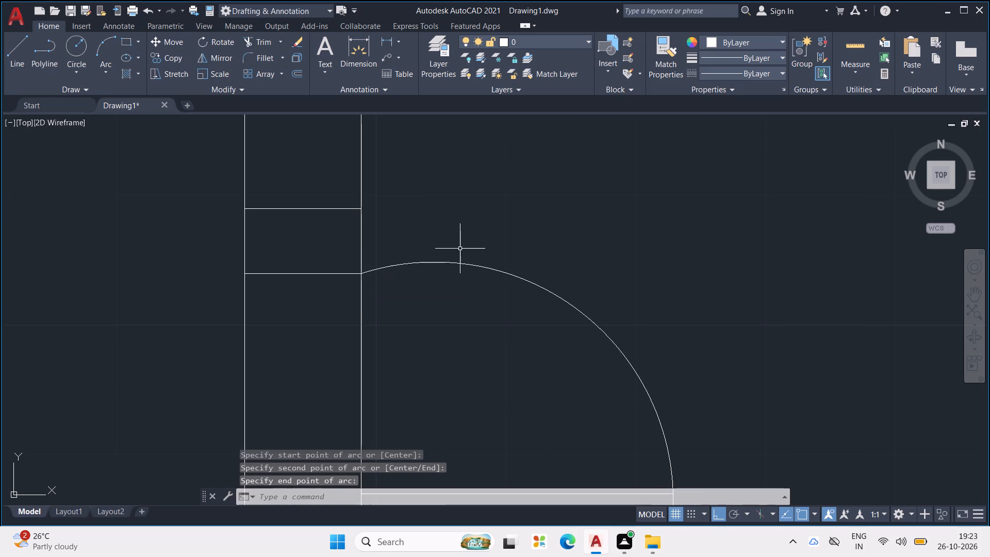
Draw a three-point swing arc from the door leaf's outer end to the partition-face end of the topmost offset line.
scroll(465, 247, down, 3)
click(107, 44)
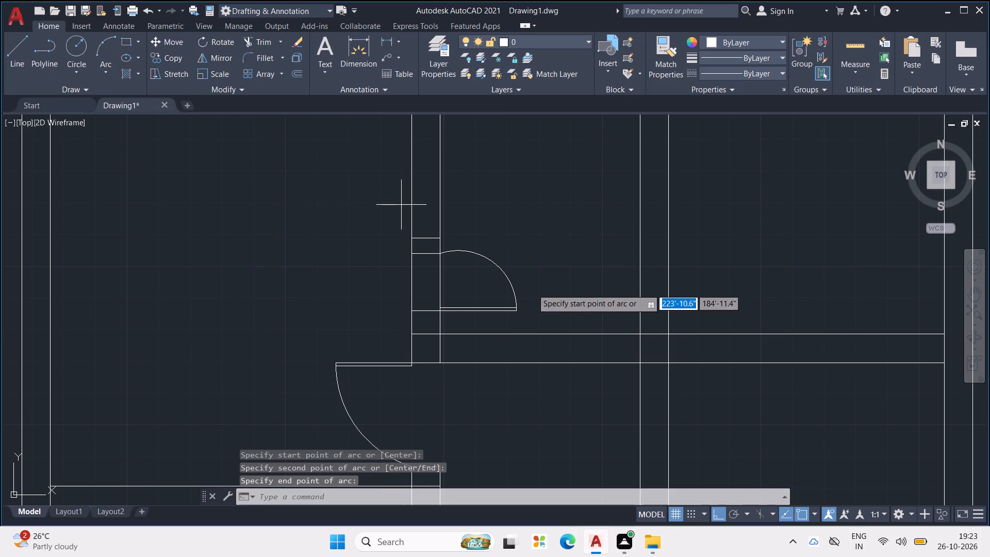
scroll(527, 321, up, 5)
click(477, 284)
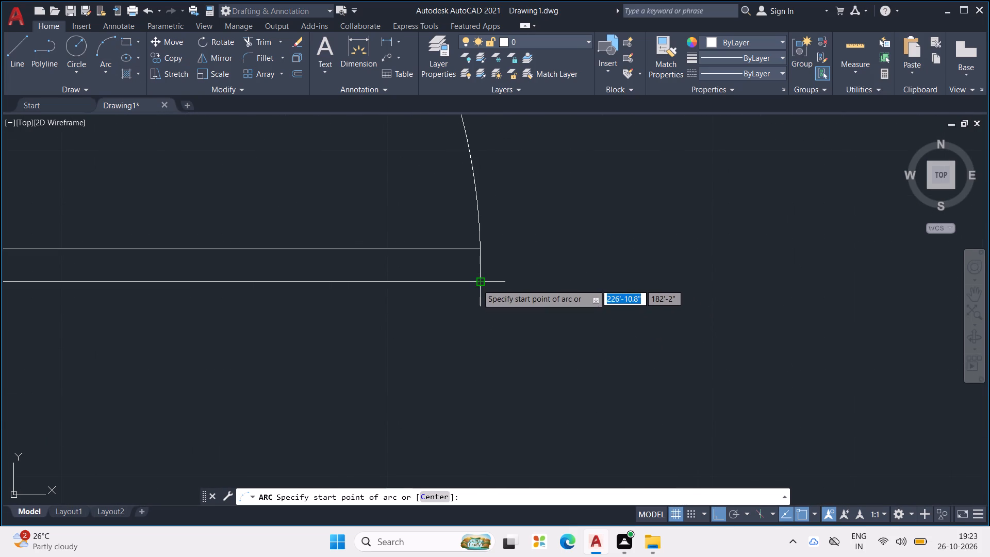
click(480, 253)
middle_drag(480, 253, 480, 256)
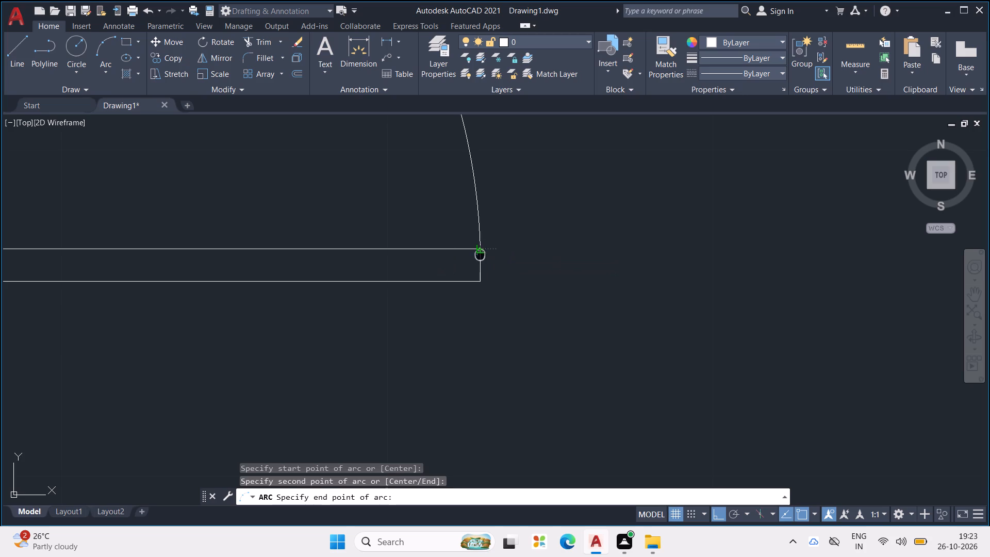
middle_drag(480, 256, 510, 438)
scroll(510, 438, down, 4)
click(390, 308)
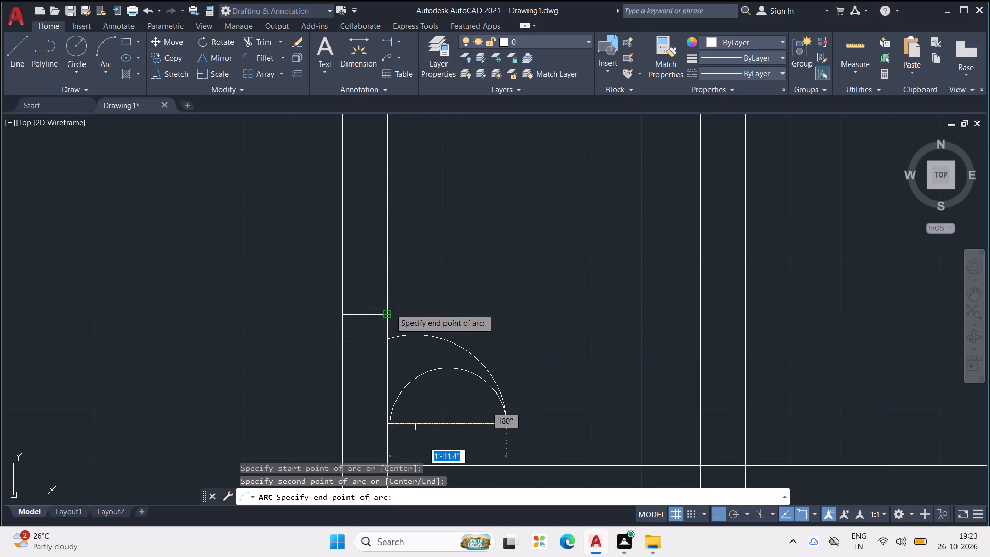
key(Escape)
key(Escape)
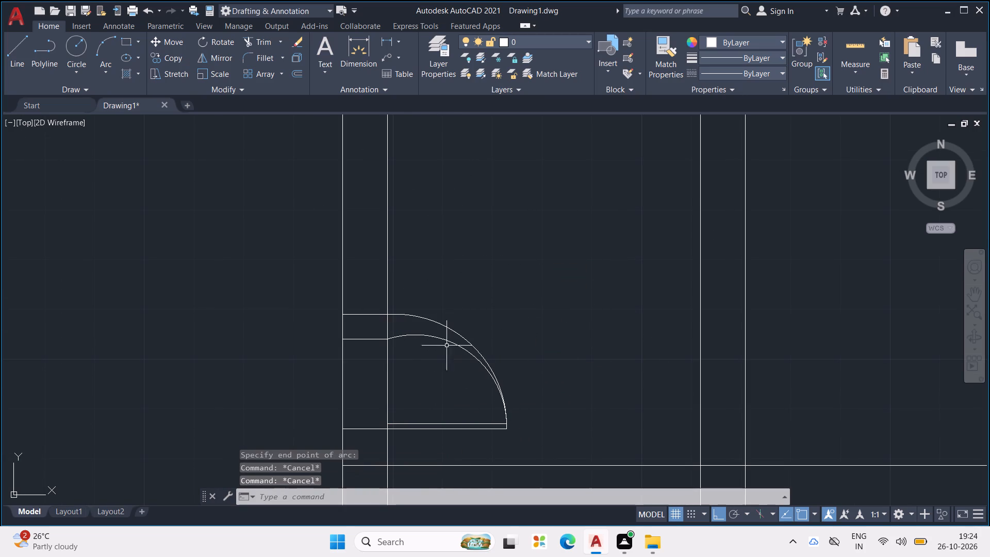
Erase the smaller swing arc and the lower offset line it meets.
click(430, 332)
drag(424, 333, 344, 350)
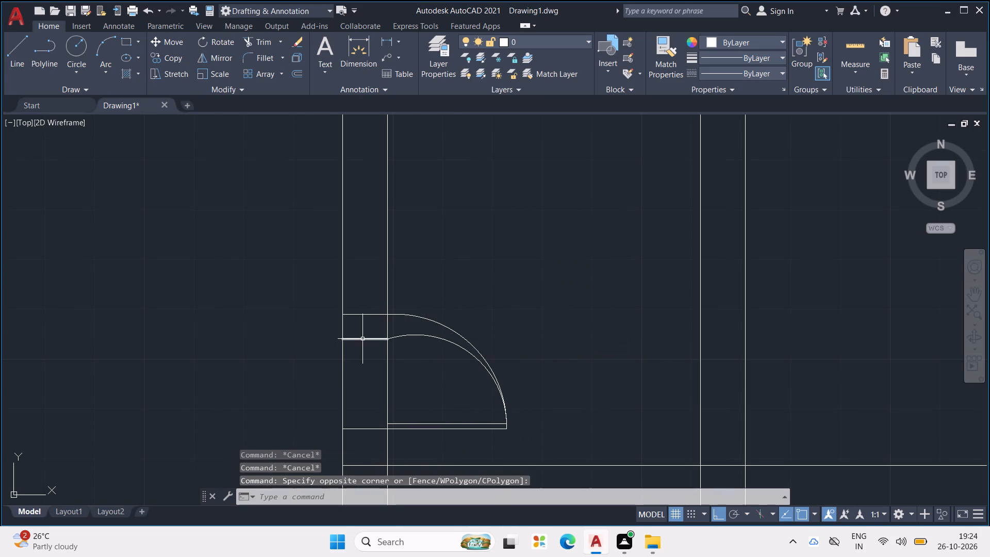
click(363, 339)
click(424, 334)
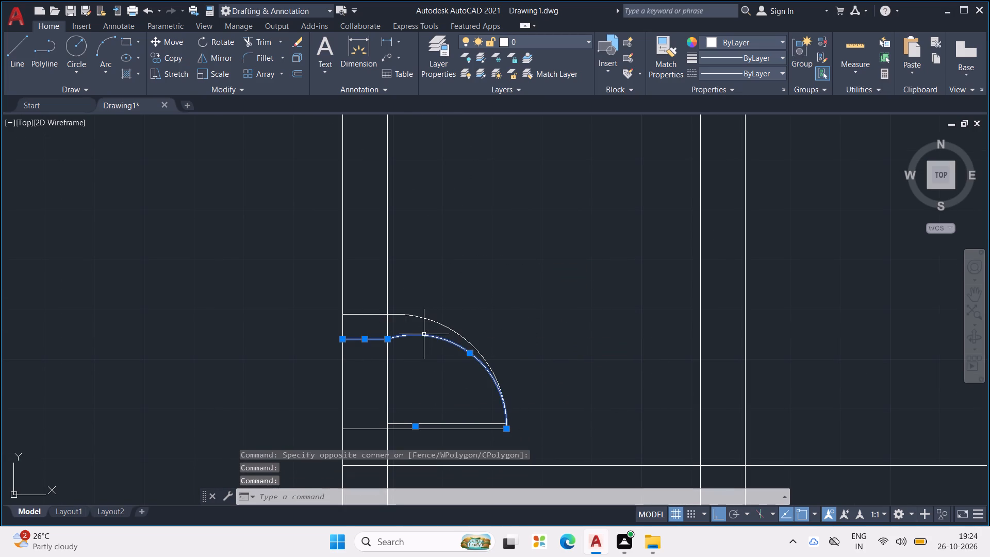
key(Delete)
key(Delete)
key(Delete)
key(Delete)
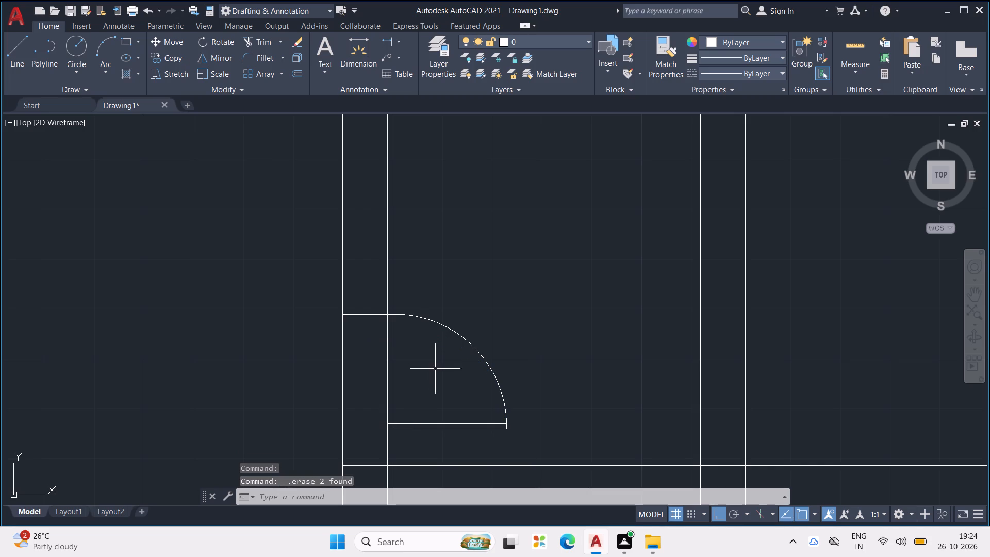
Trim both faces of the left vertical partition between the upper door's two jamb lines.
text(TR)
key(Return)
drag(440, 382, 326, 398)
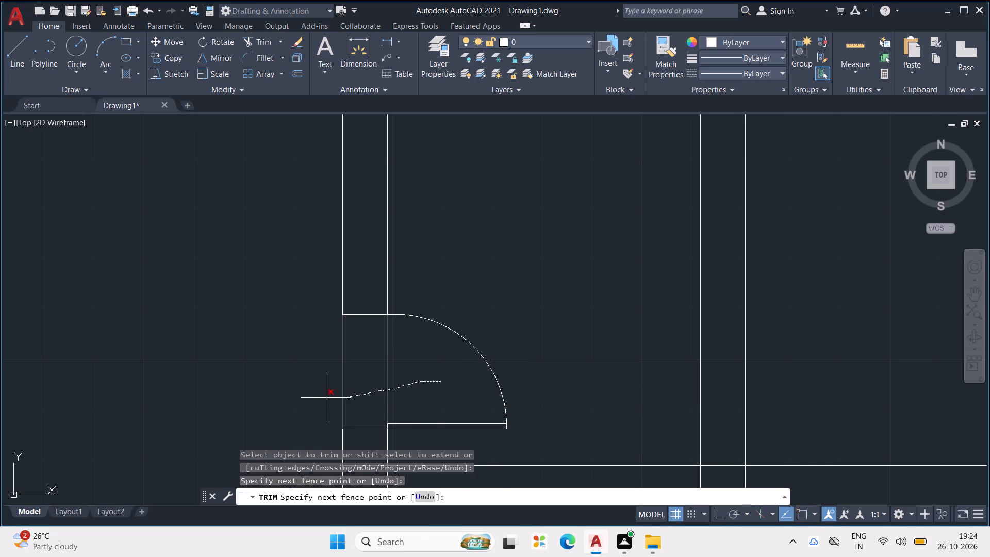
drag(326, 398, 325, 398)
Trim the overlapping wall lines where the middle room's horizontal partition meets the left vertical partition, between the two doors.
middle_drag(402, 361, 579, 275)
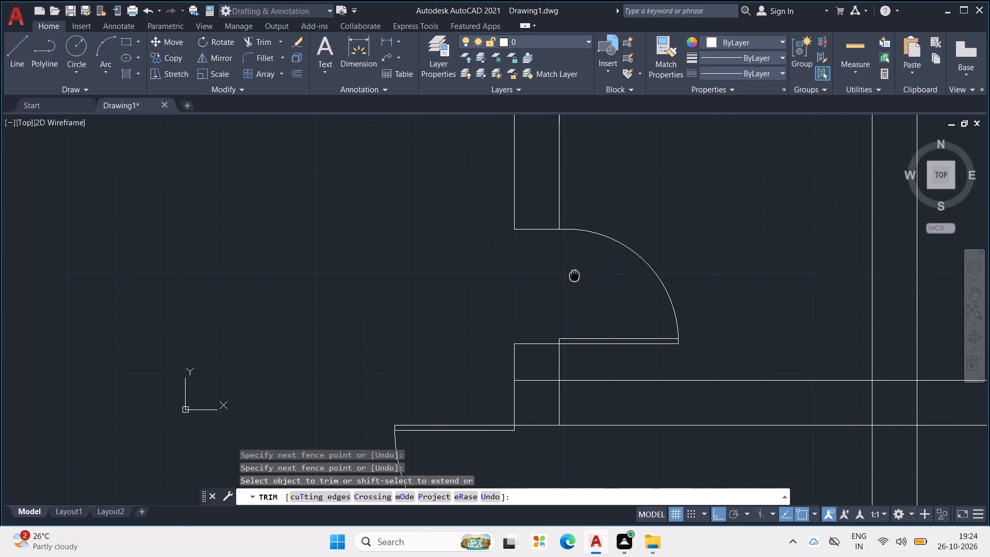
middle_drag(579, 275, 647, 263)
scroll(650, 261, down, 2)
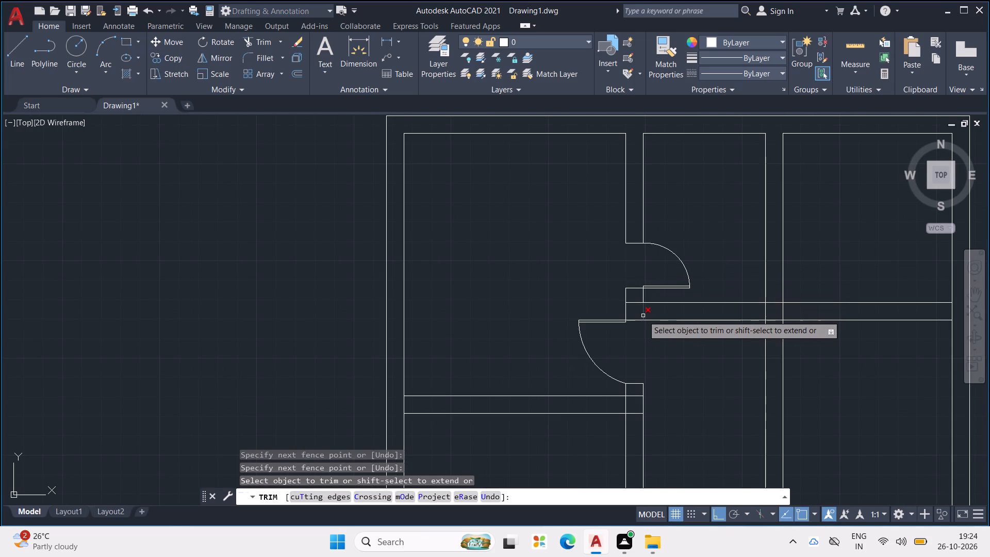
scroll(626, 307, up, 2)
click(642, 297)
drag(649, 309, 652, 315)
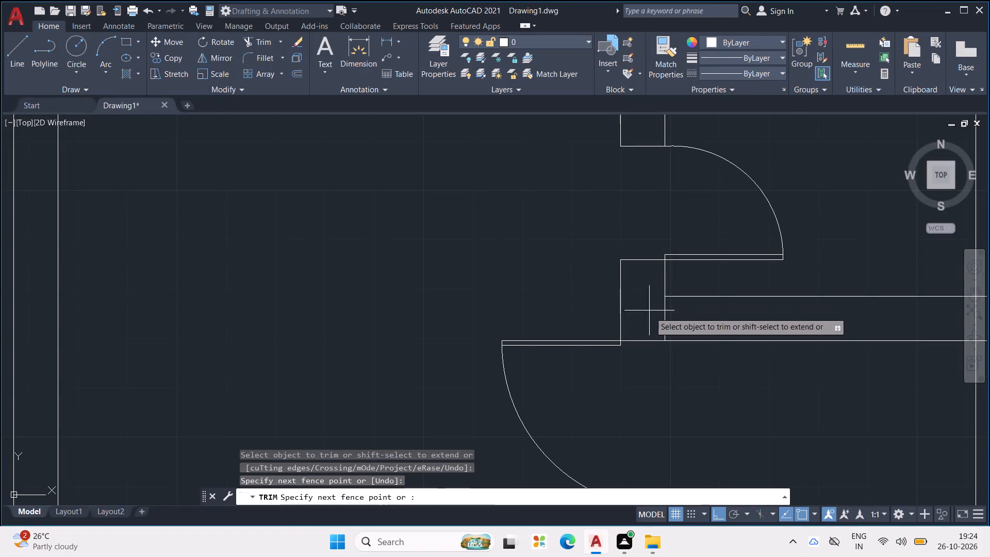
drag(652, 315, 686, 316)
scroll(687, 314, down, 3)
middle_drag(703, 352, 541, 346)
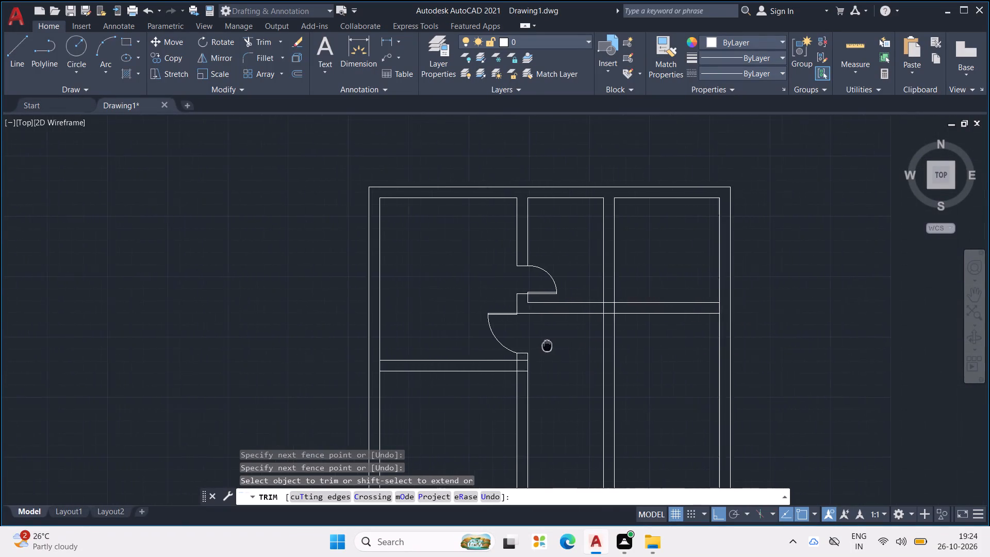
middle_drag(541, 346, 490, 367)
key(Escape)
key(Escape)
key(Escape)
key(Escape)
key(Escape)
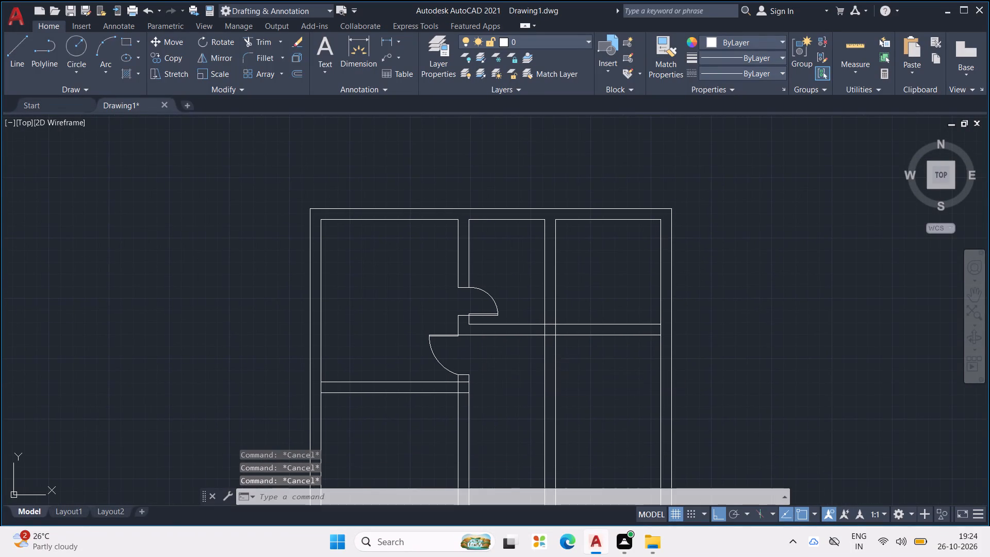
Draw a vertical jamb line across the horizontal partition, slightly to the right of the right vertical partition.
key(l)
key(Return)
scroll(587, 363, up, 2)
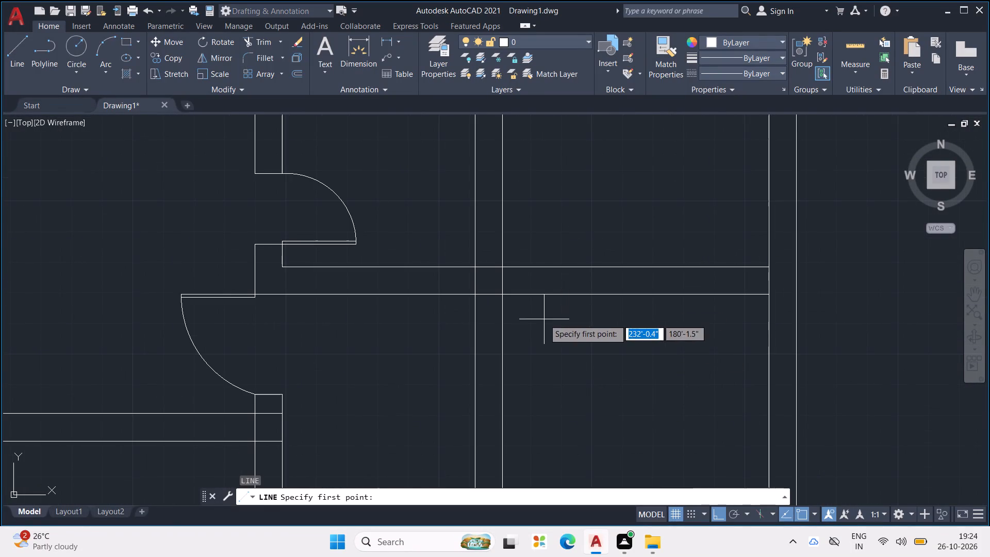
middle_drag(544, 319, 566, 413)
scroll(527, 363, up, 1)
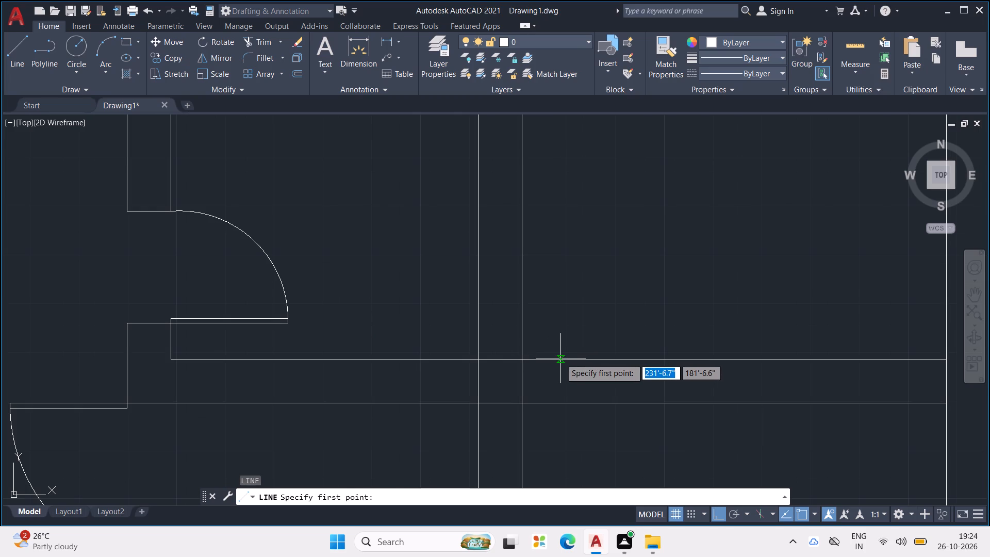
click(560, 358)
click(564, 412)
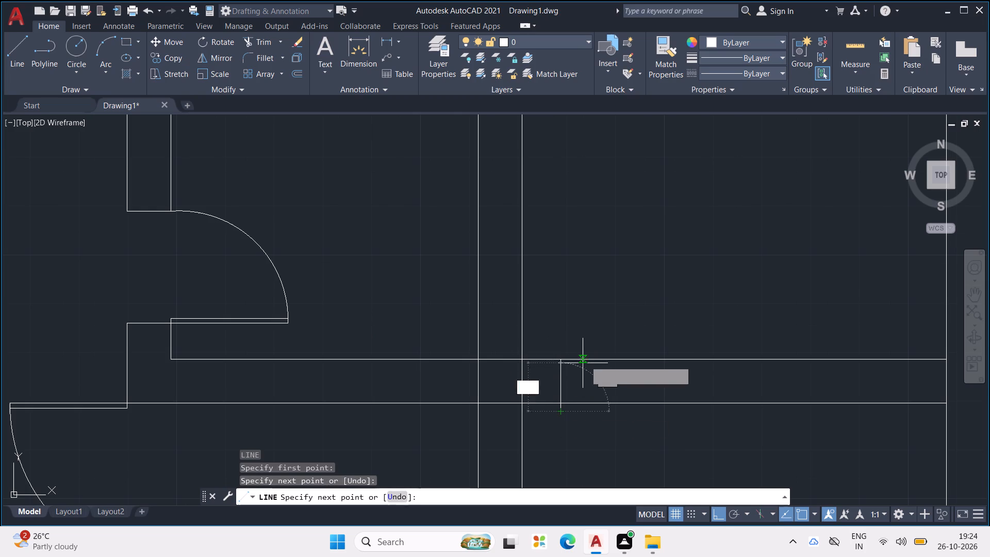
key(Escape)
key(Escape)
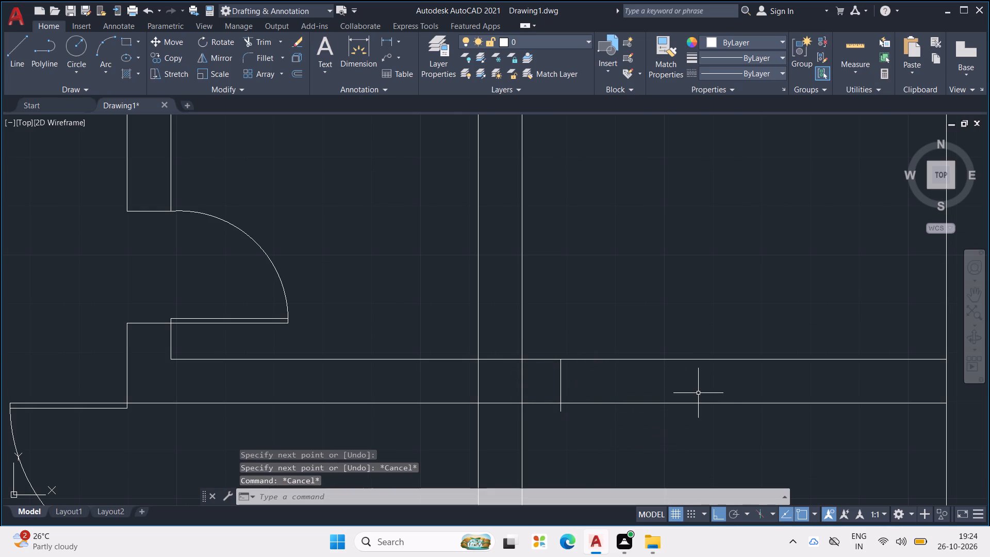
Trim the end of the new jamb line that projects below the horizontal partition.
key(t)
key(r)
key(Return)
scroll(622, 418, up, 2)
drag(496, 396, 494, 396)
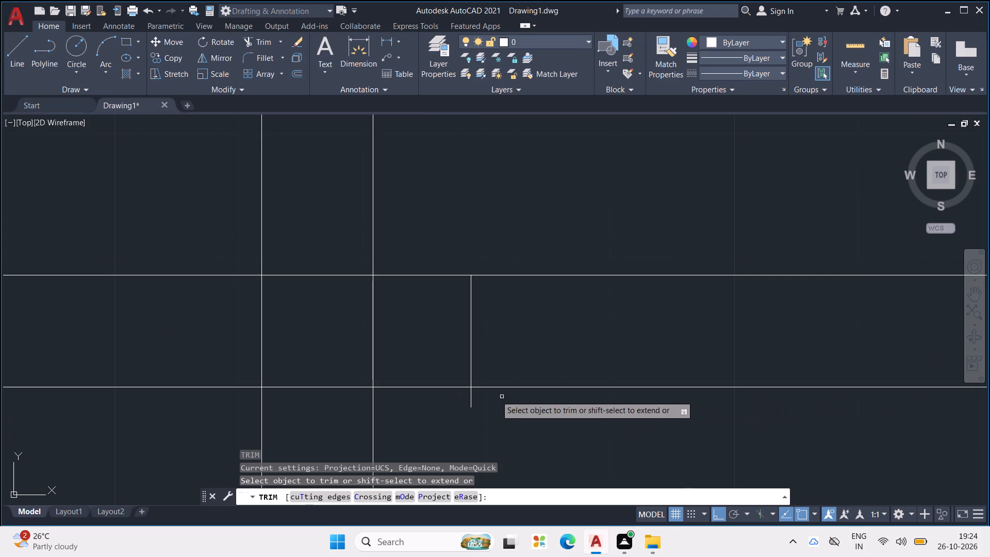
drag(494, 396, 461, 401)
key(Escape)
key(Escape)
key(Escape)
key(Escape)
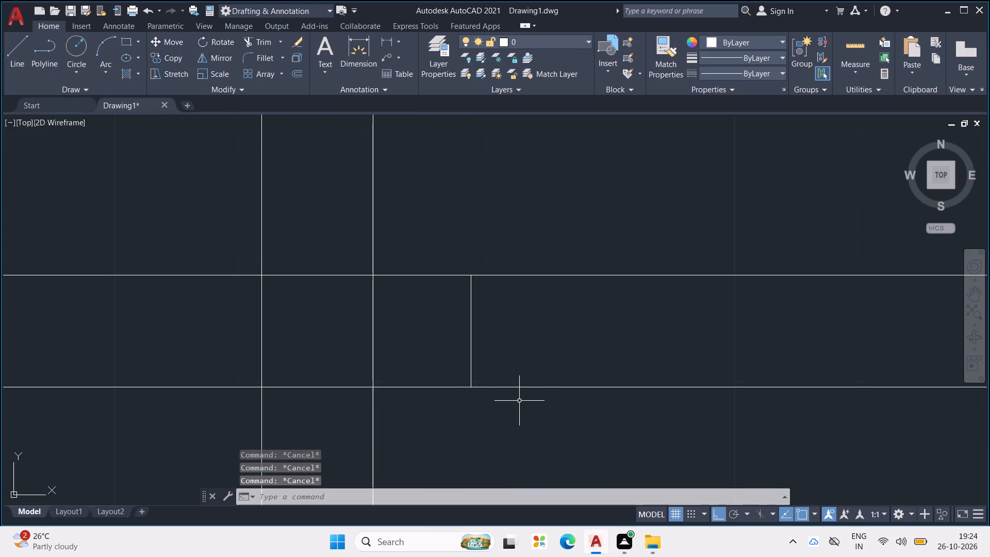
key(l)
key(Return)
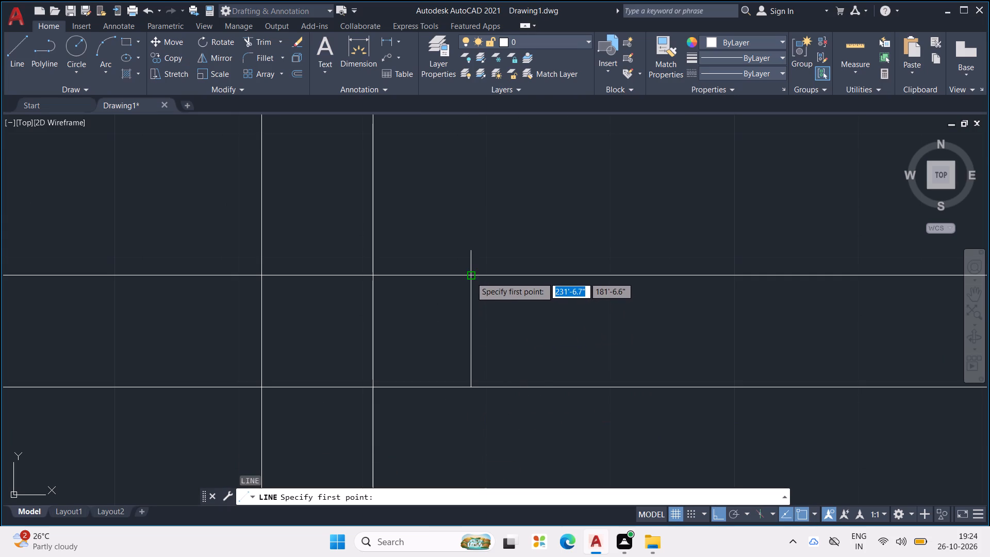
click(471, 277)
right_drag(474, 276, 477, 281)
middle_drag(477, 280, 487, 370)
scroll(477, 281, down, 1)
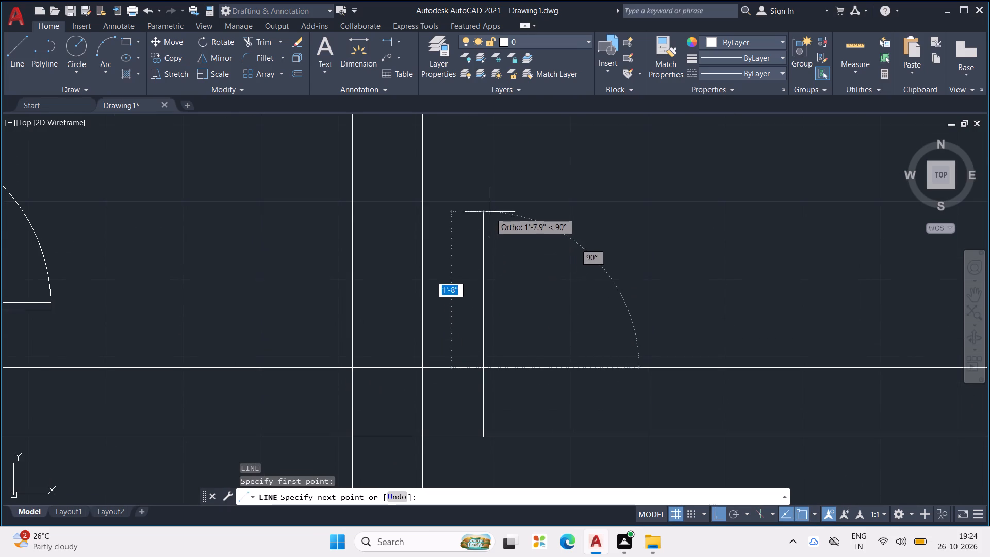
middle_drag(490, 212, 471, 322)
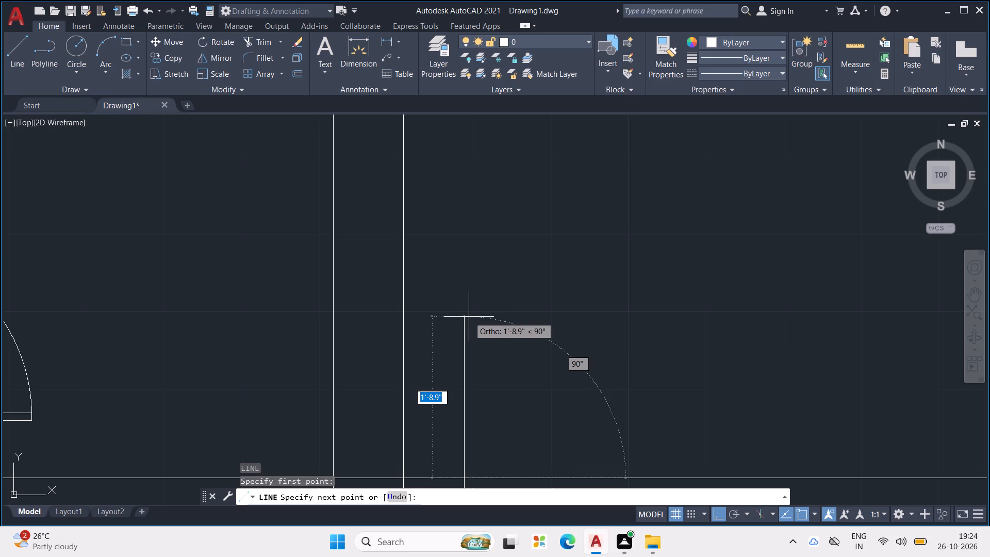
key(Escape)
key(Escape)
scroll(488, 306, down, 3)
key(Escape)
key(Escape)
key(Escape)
Offset the jamb line beside the right vertical partition 2' to the right to mark the door opening's other jamb.
text(OFF)
key(Return)
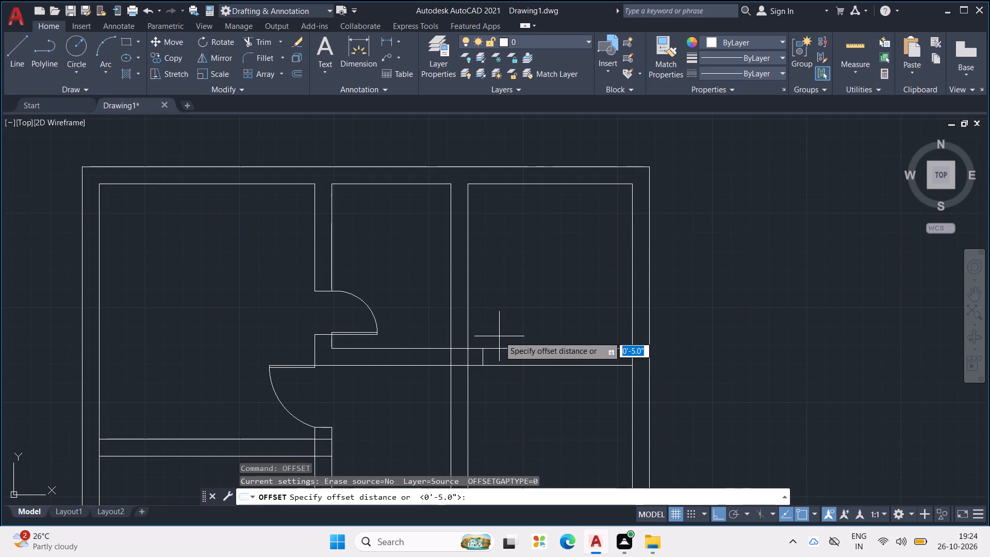
text(2')
key(Return)
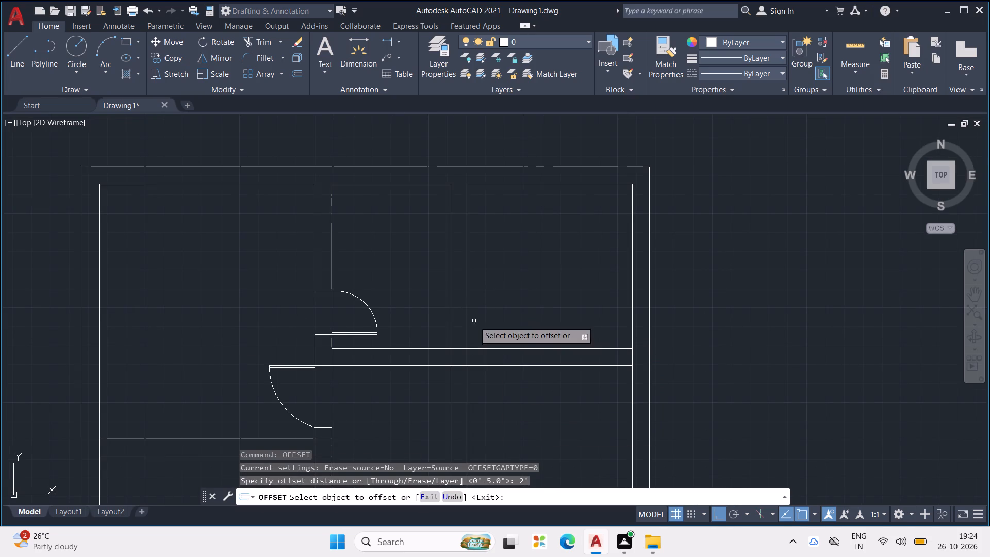
click(482, 359)
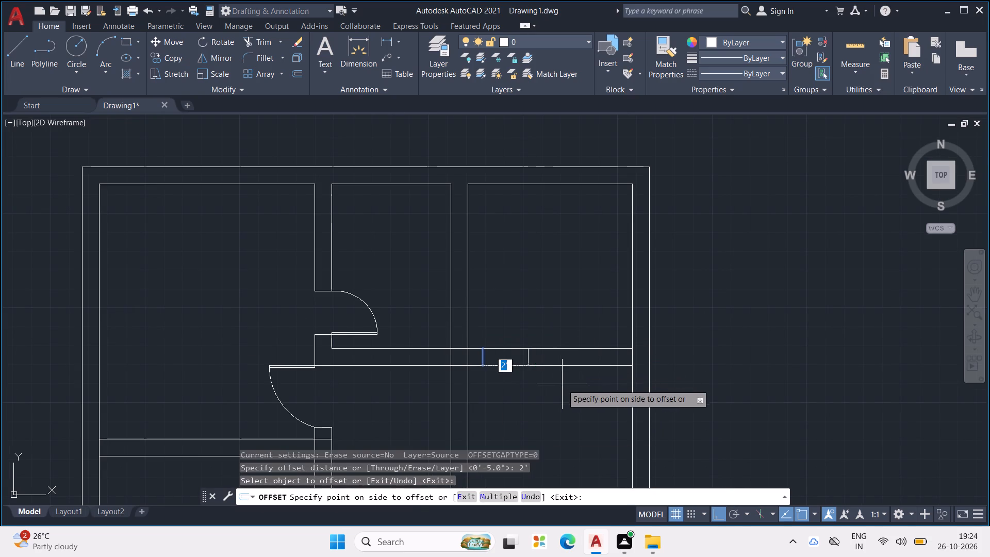
click(562, 385)
key(Escape)
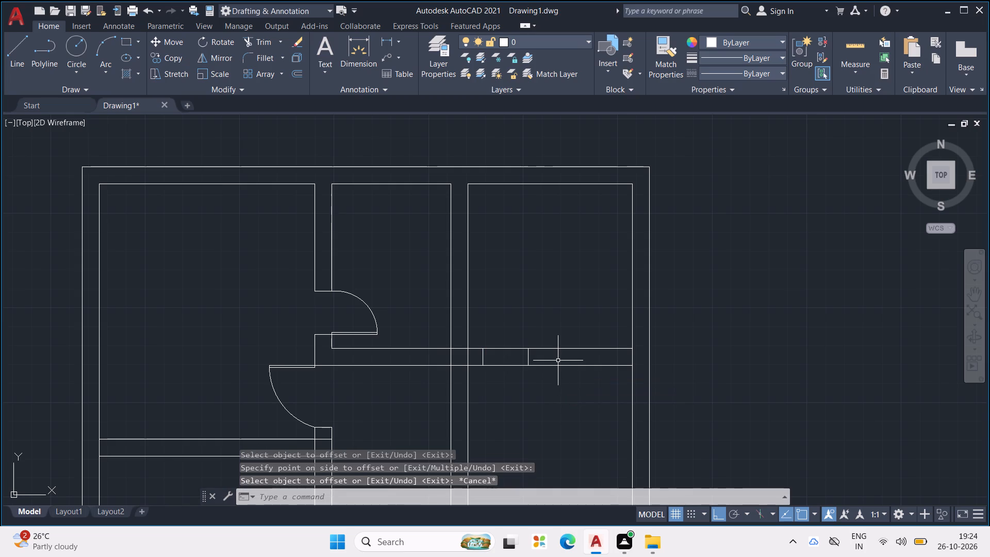
key(Escape)
key(Escape)
Draw a 2' by 2" door leaf upward from the top of the new right-hand jamb line, closing on the partition's upper face.
key(l)
key(Return)
scroll(516, 358, up, 2)
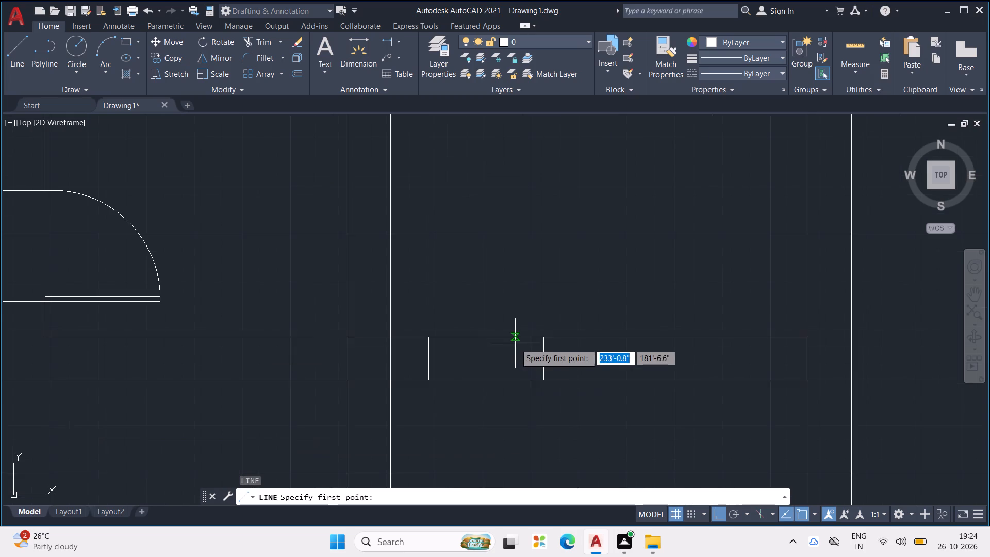
scroll(520, 338, up, 1)
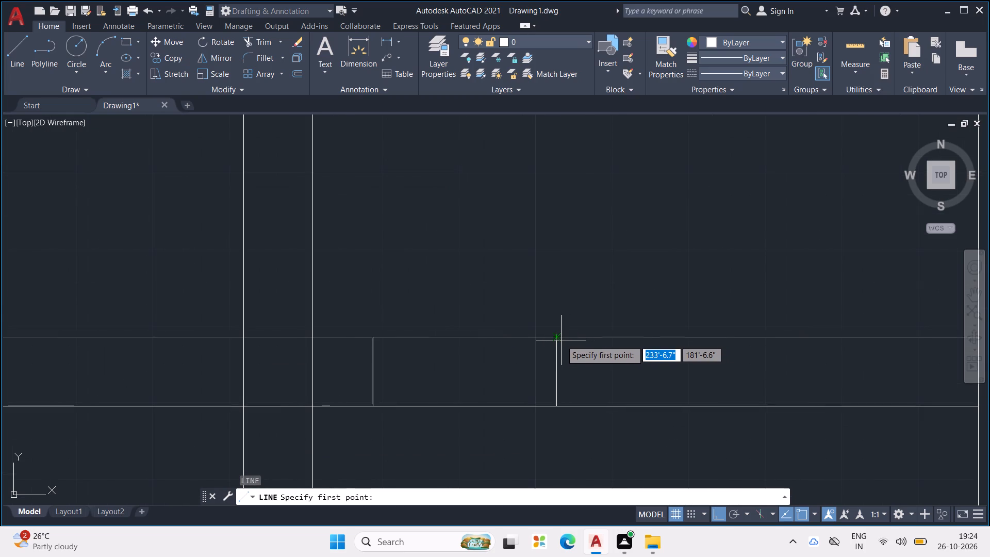
click(559, 340)
middle_drag(552, 292, 559, 411)
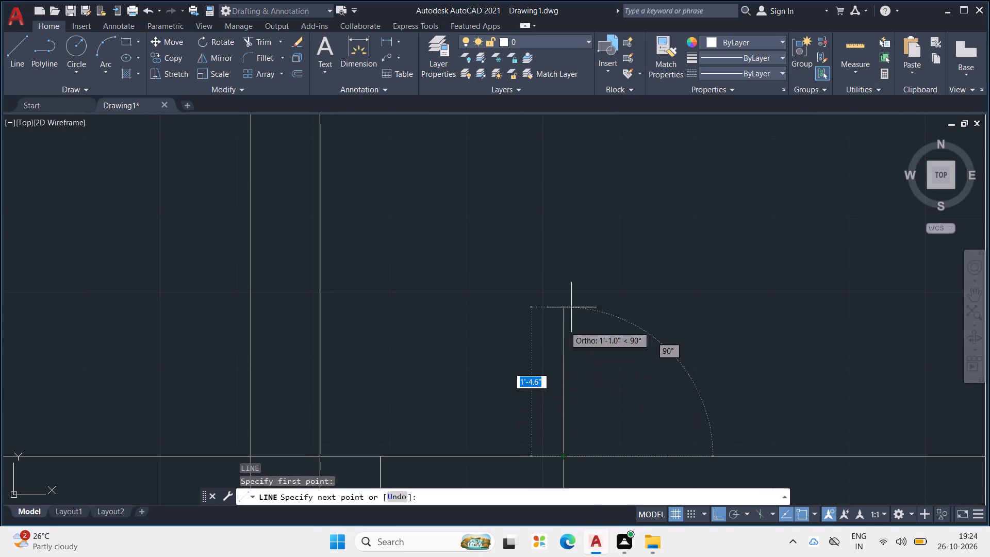
text(2')
key(Return)
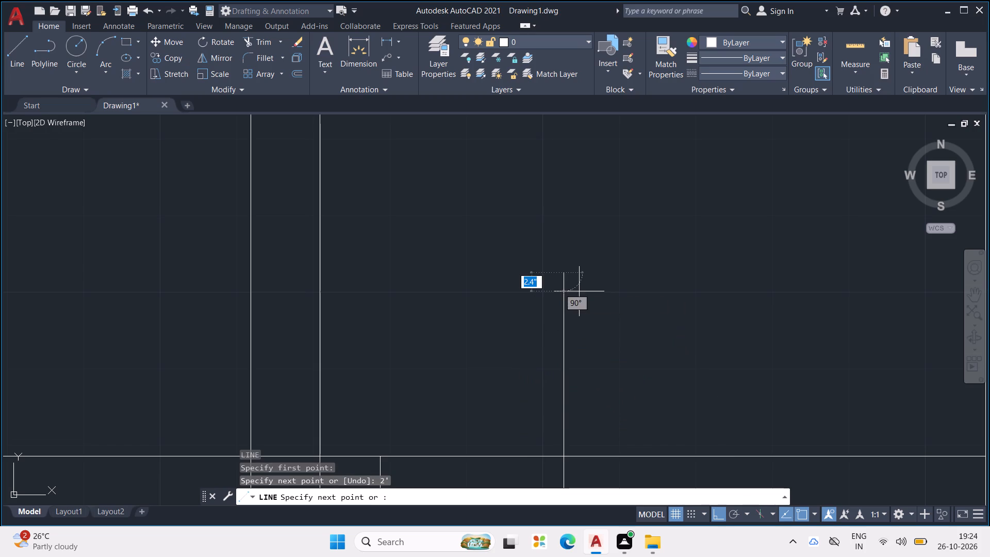
text(2")
key(Return)
middle_drag(510, 424, 491, 322)
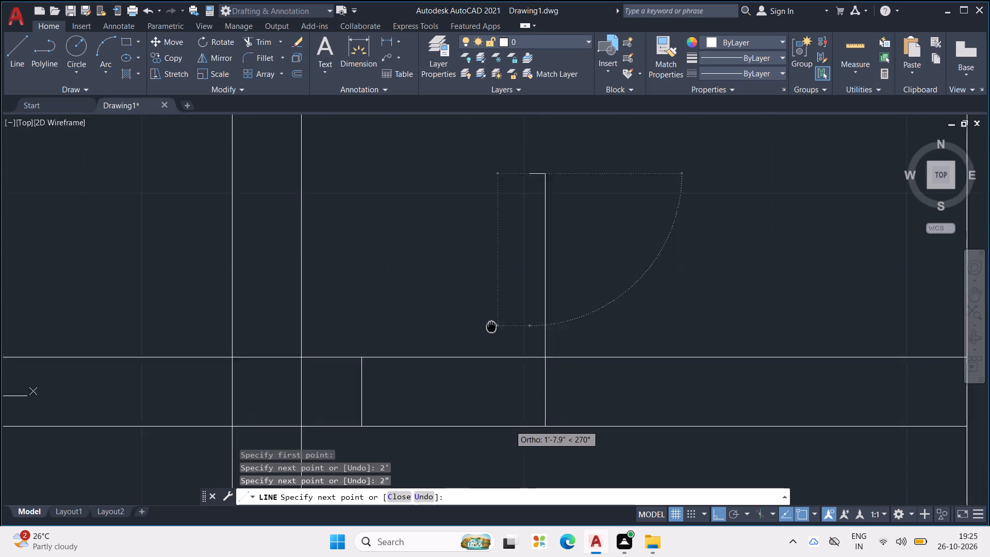
middle_drag(491, 322, 483, 288)
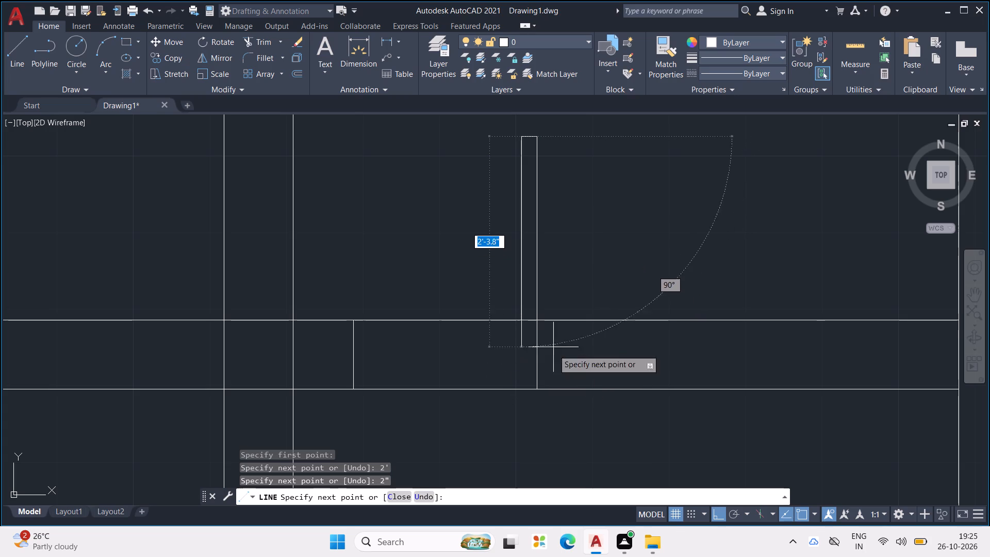
click(520, 322)
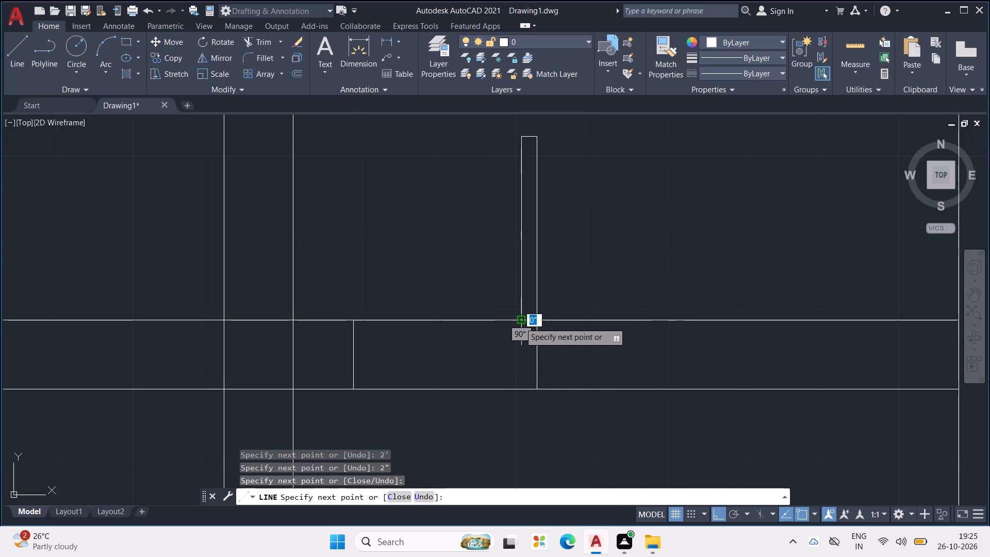
key(Escape)
key(Escape)
key(Escape)
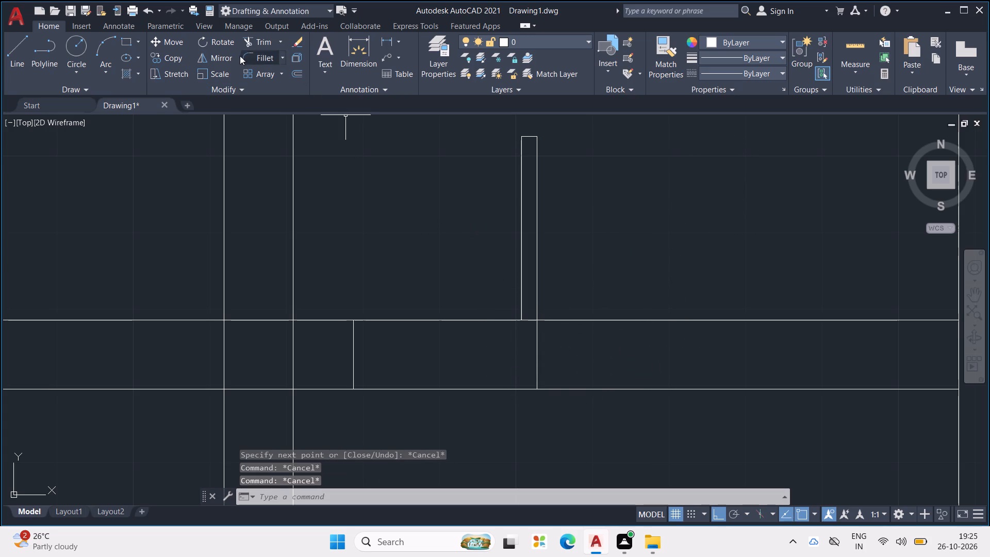
Draw a three-point swing arc from the top of the door leaf to the top of the left jamb line.
click(99, 51)
middle_drag(323, 192, 350, 275)
scroll(555, 220, up, 1)
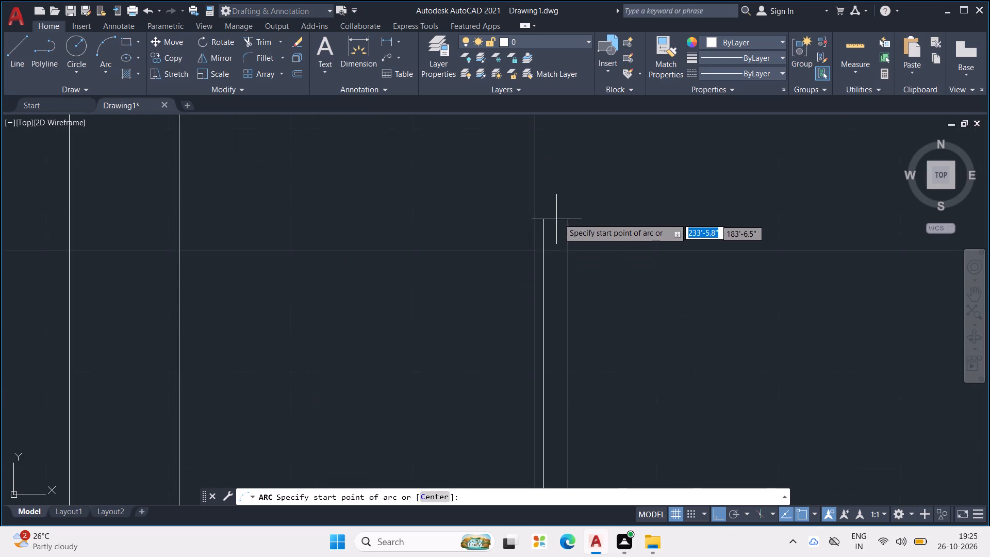
scroll(580, 214, up, 1)
click(557, 225)
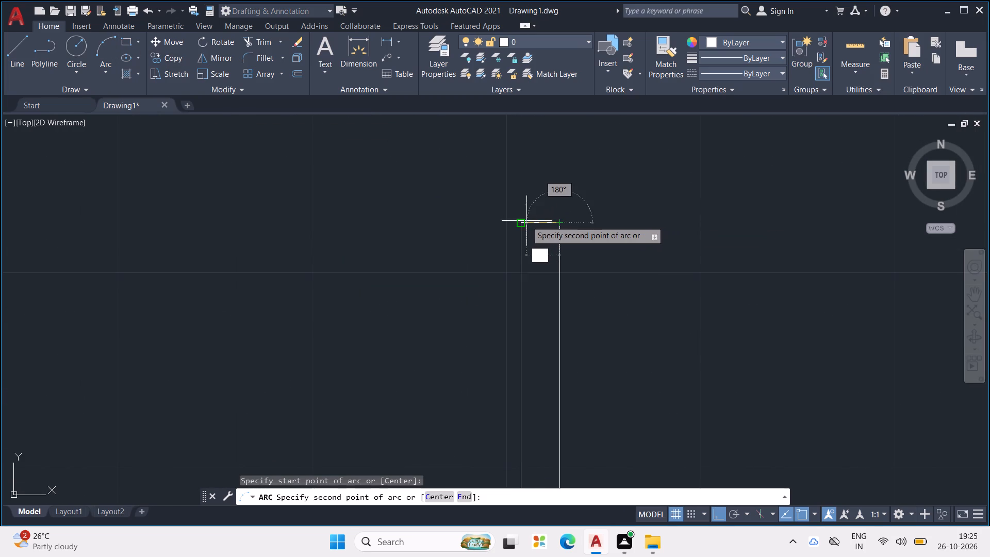
click(523, 221)
middle_drag(377, 298, 455, 202)
scroll(455, 202, down, 3)
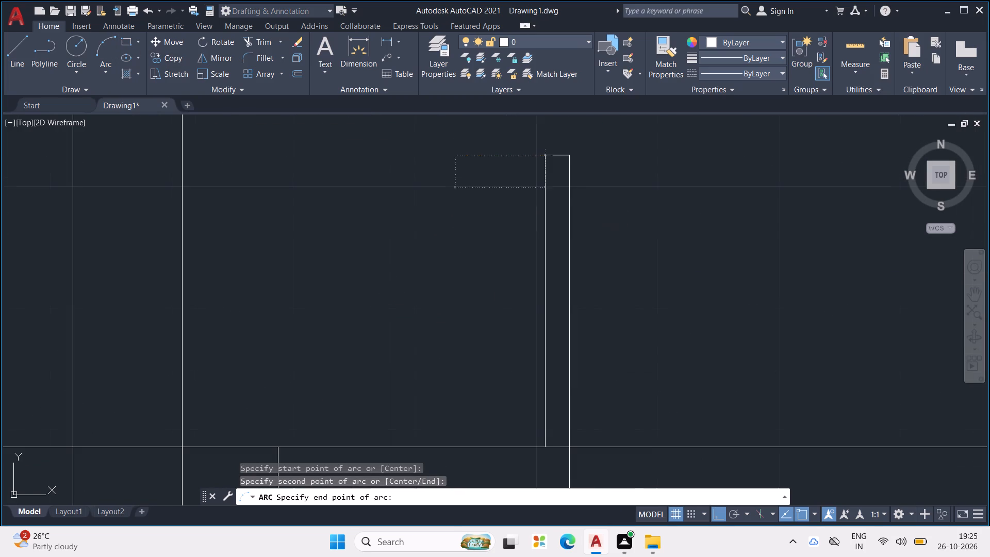
click(275, 450)
scroll(292, 411, down, 2)
middle_drag(343, 410, 472, 336)
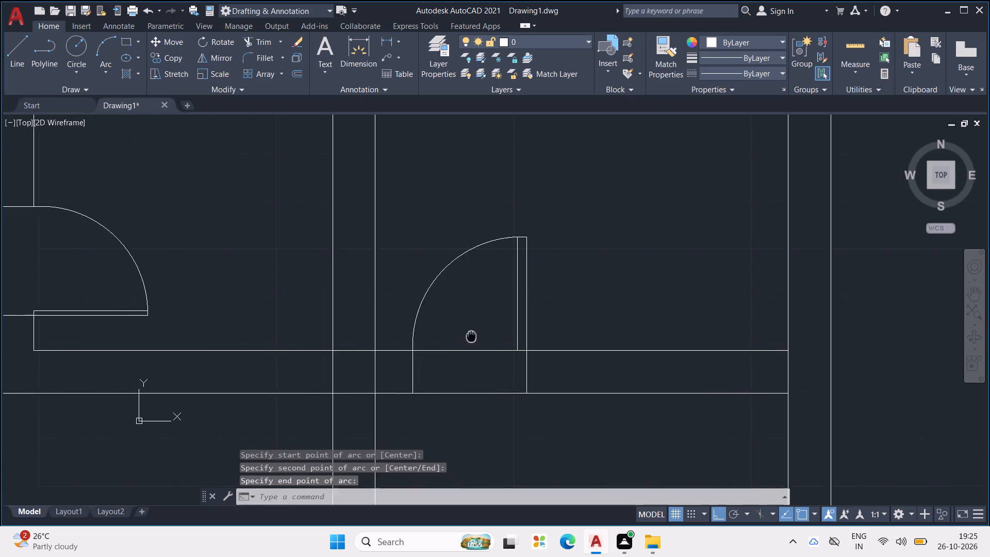
middle_drag(472, 336, 532, 327)
key(Escape)
key(Escape)
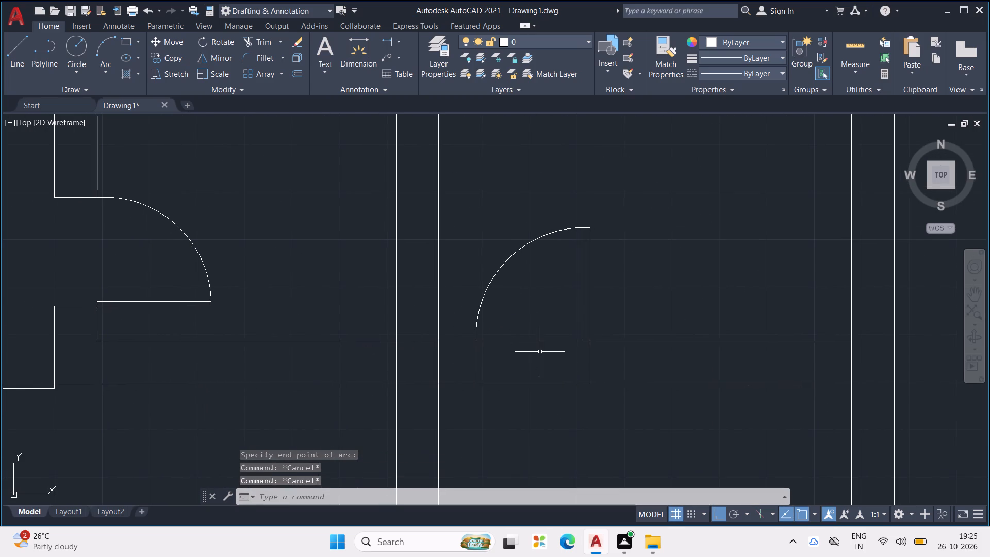
Trim both faces of the horizontal partition between the new door's two jamb lines.
text(TR)
key(Return)
drag(541, 335, 543, 338)
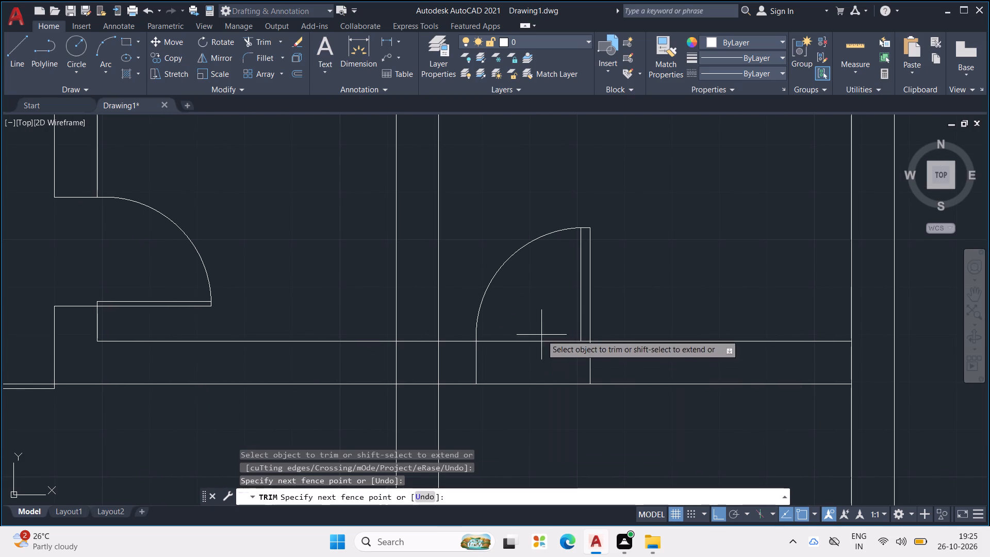
drag(543, 338, 556, 405)
Trim away both lines of the right vertical partition below the horizontal partition.
scroll(551, 389, down, 2)
middle_drag(554, 402, 601, 381)
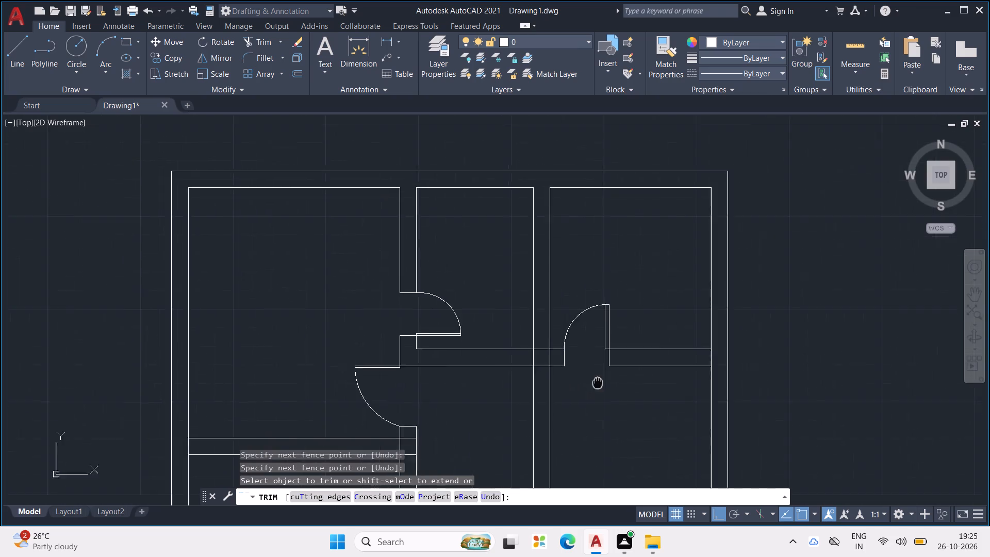
middle_drag(601, 381, 623, 369)
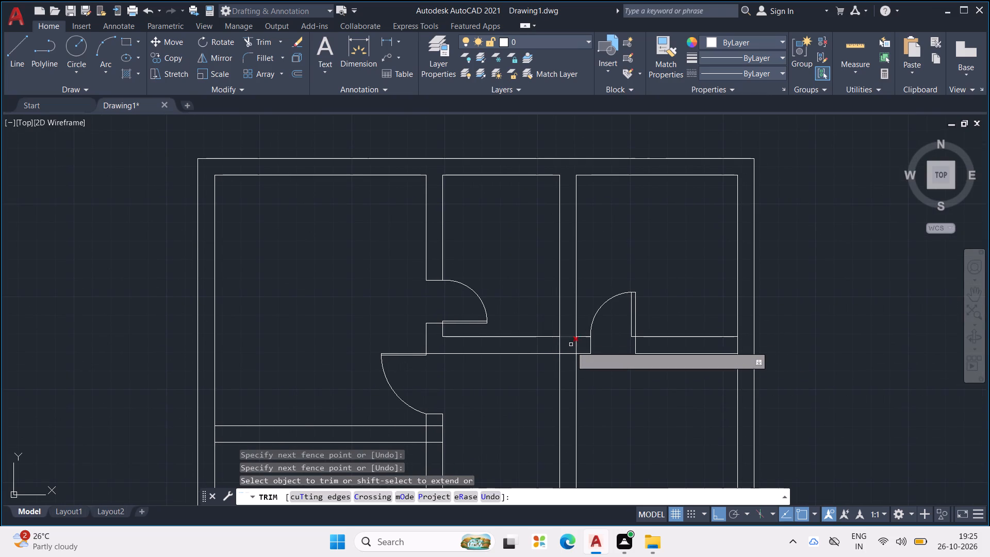
drag(595, 372, 521, 398)
Trim the overlapping lines where the horizontal partition meets the right vertical partition and the right outer wall.
scroll(536, 335, up, 1)
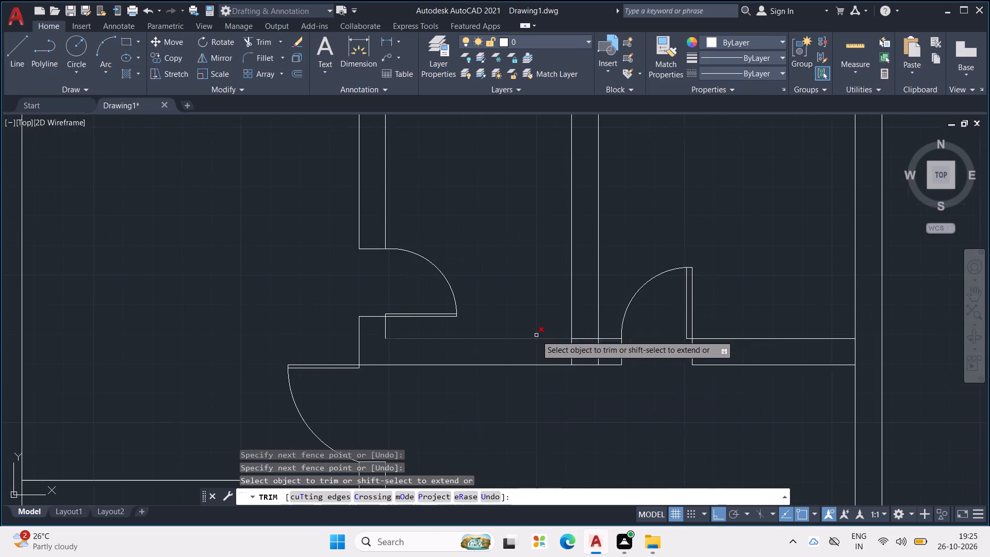
drag(590, 334, 604, 353)
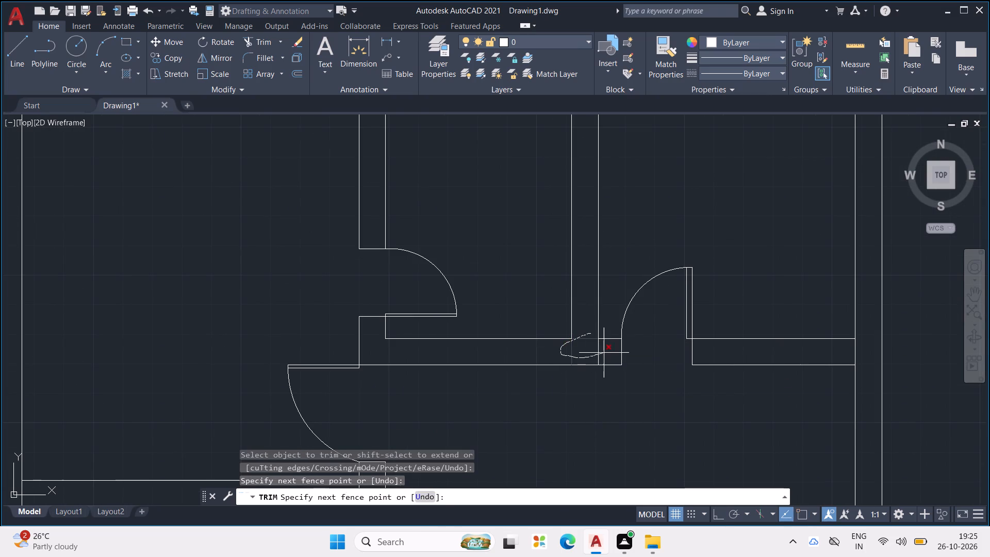
drag(604, 353, 605, 353)
drag(844, 358, 862, 355)
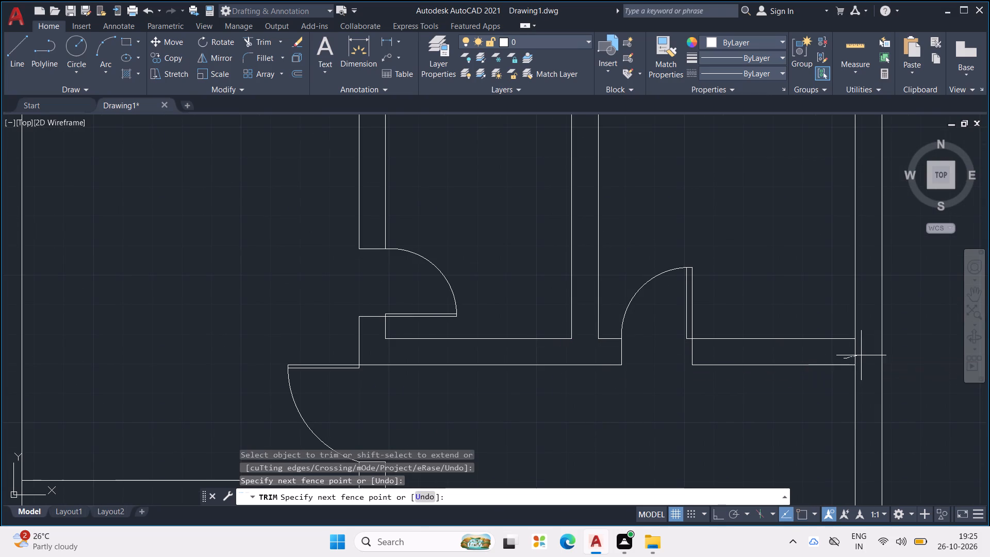
drag(862, 355, 863, 355)
scroll(854, 355, down, 3)
scroll(787, 389, up, 1)
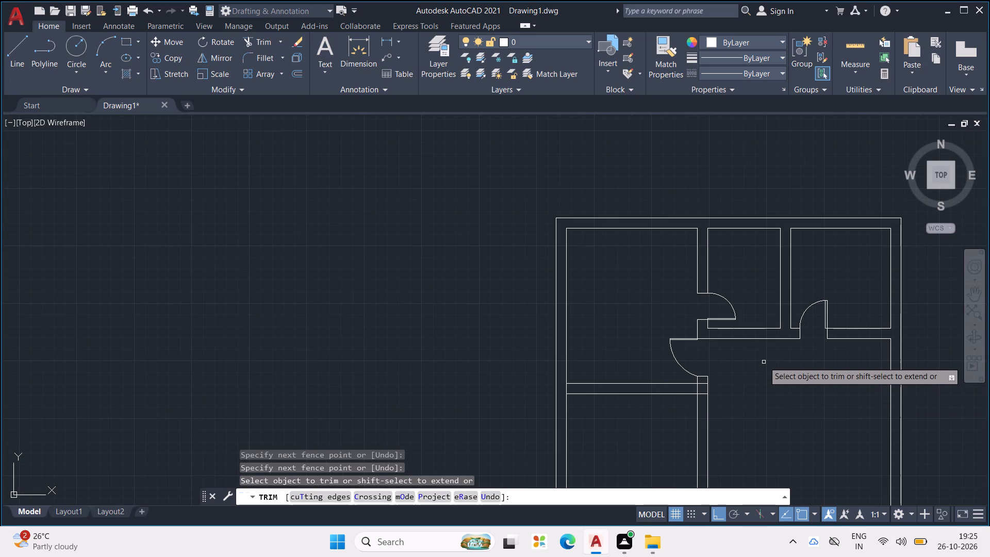
key(Escape)
key(Escape)
key(Escape)
key(Escape)
Offset both faces of the left room's lower horizontal partition 11' downward to form another partition.
text(OFF)
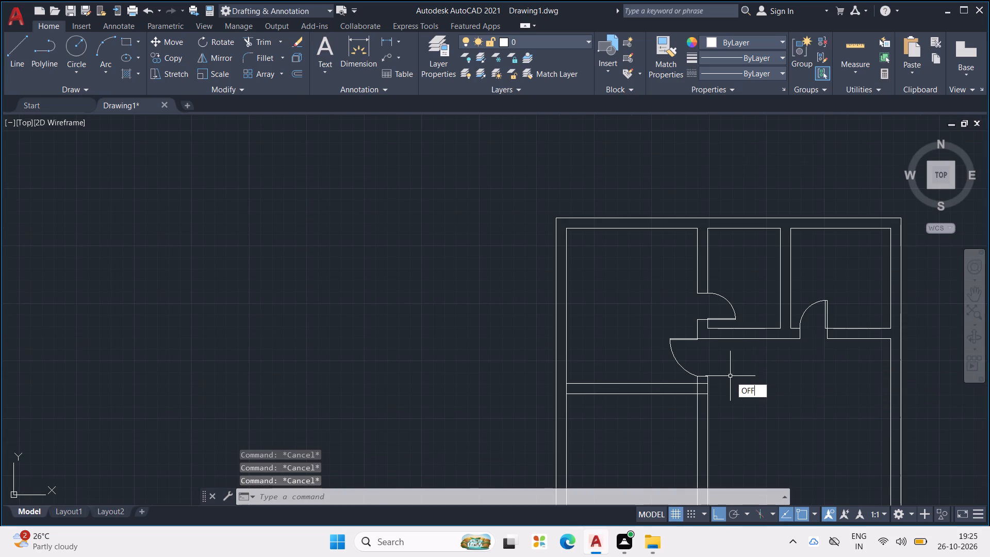
key(Return)
text(11')
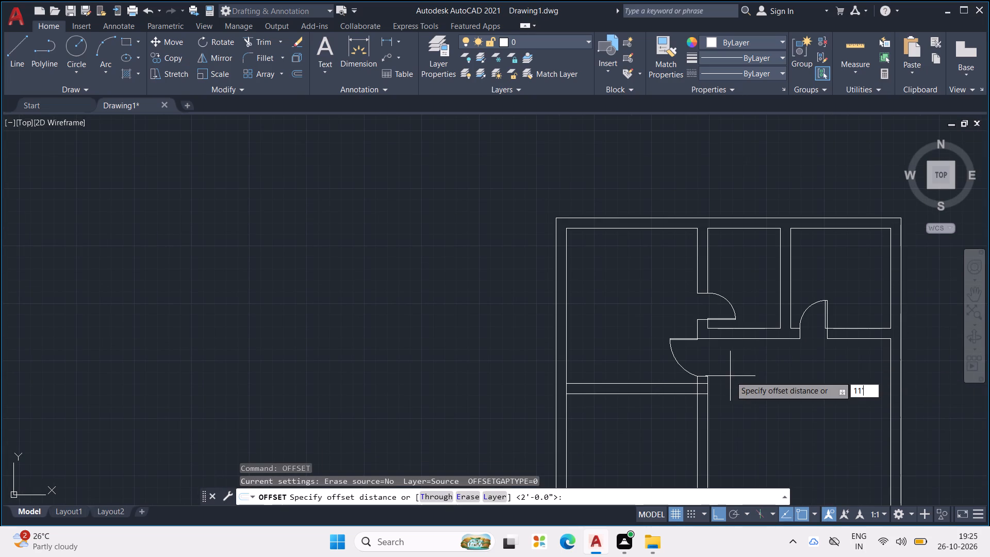
key(Return)
scroll(670, 412, down, 1)
middle_drag(663, 415, 624, 298)
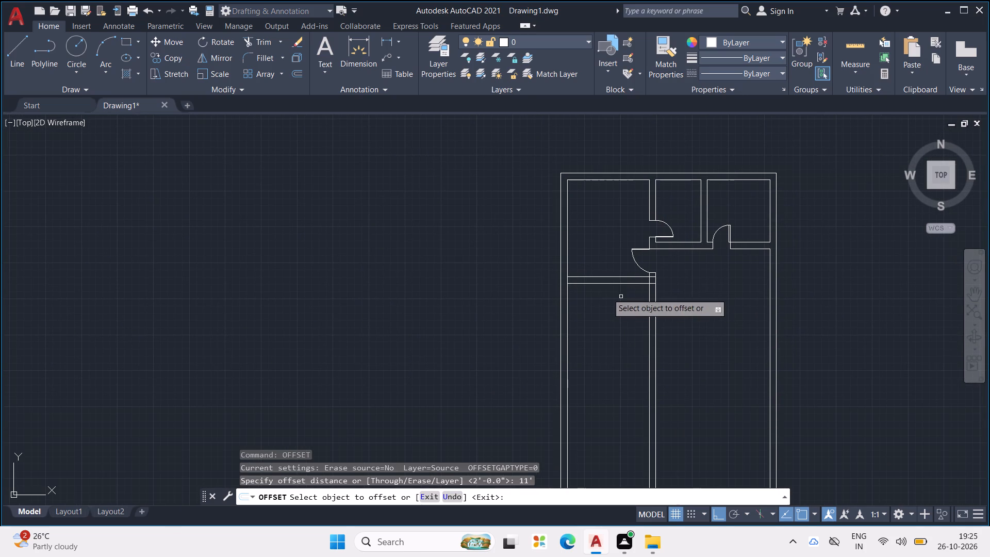
click(611, 284)
click(628, 387)
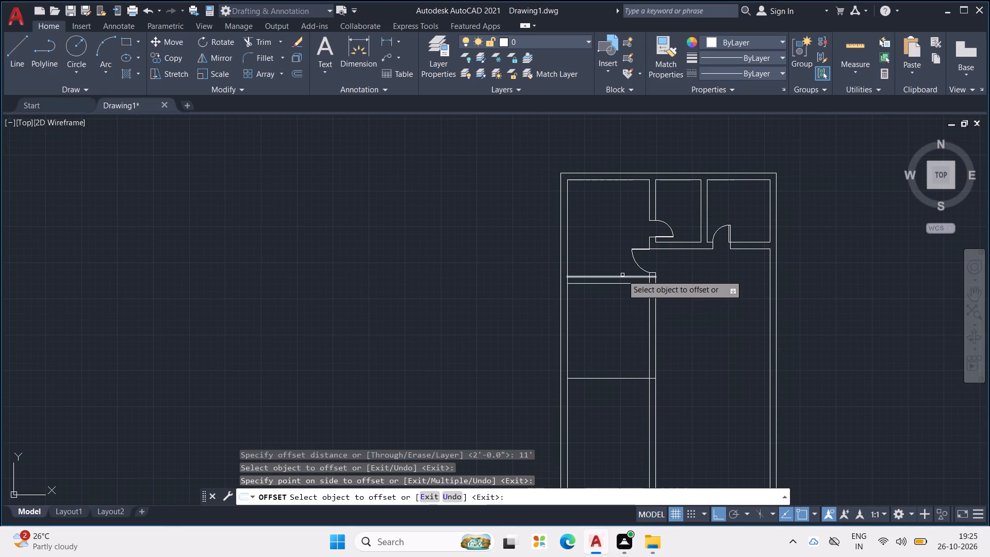
click(622, 275)
click(641, 276)
click(639, 362)
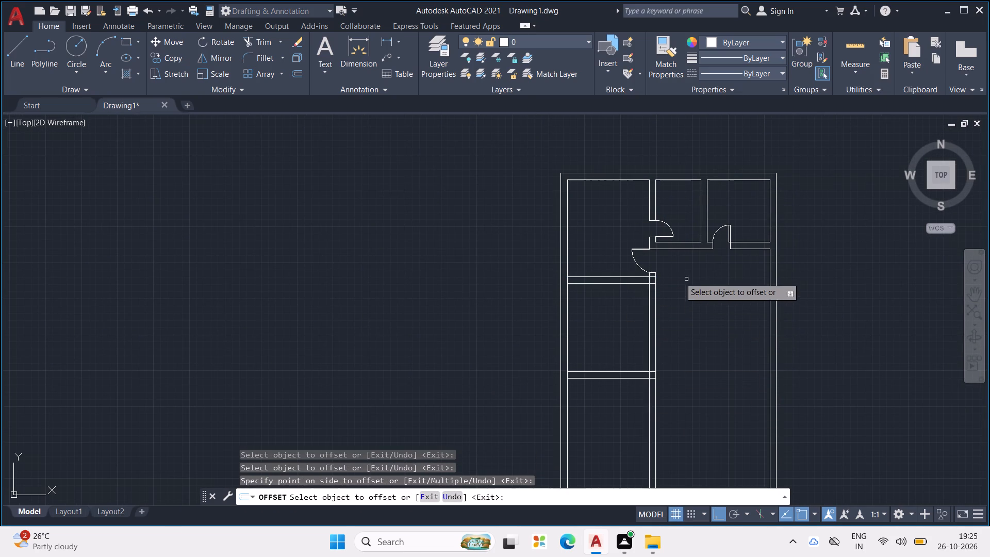
scroll(618, 281, up, 2)
key(Escape)
key(Escape)
key(Escape)
key(Escape)
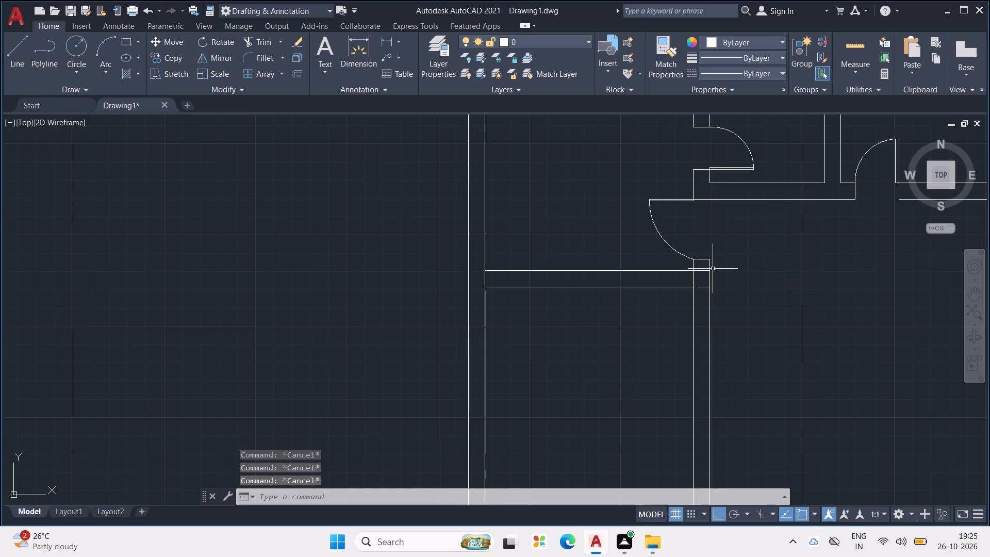
Trim the overlapping lines where the horizontal partition just below the left room's door meets the vertical partition.
text(TR)
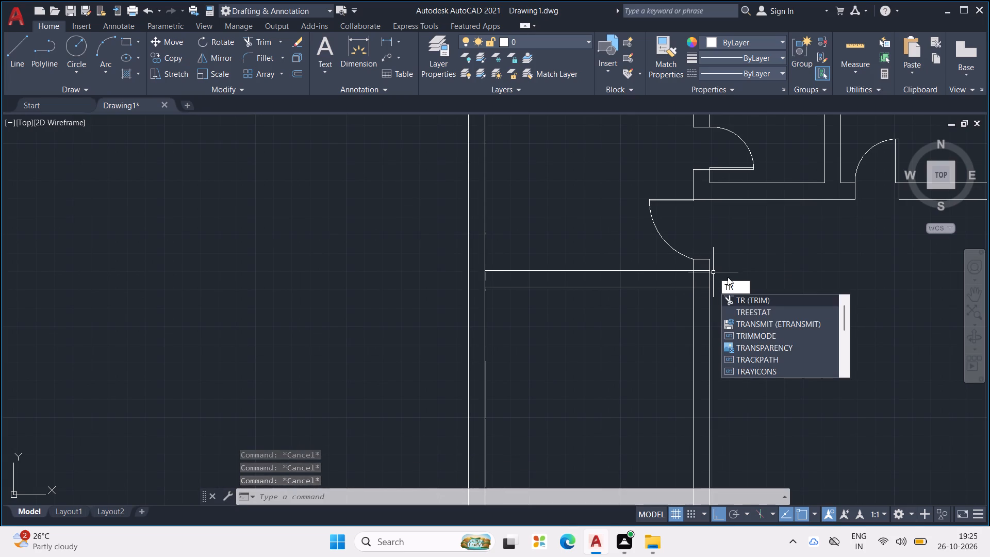
key(Return)
scroll(715, 280, up, 1)
scroll(667, 278, up, 1)
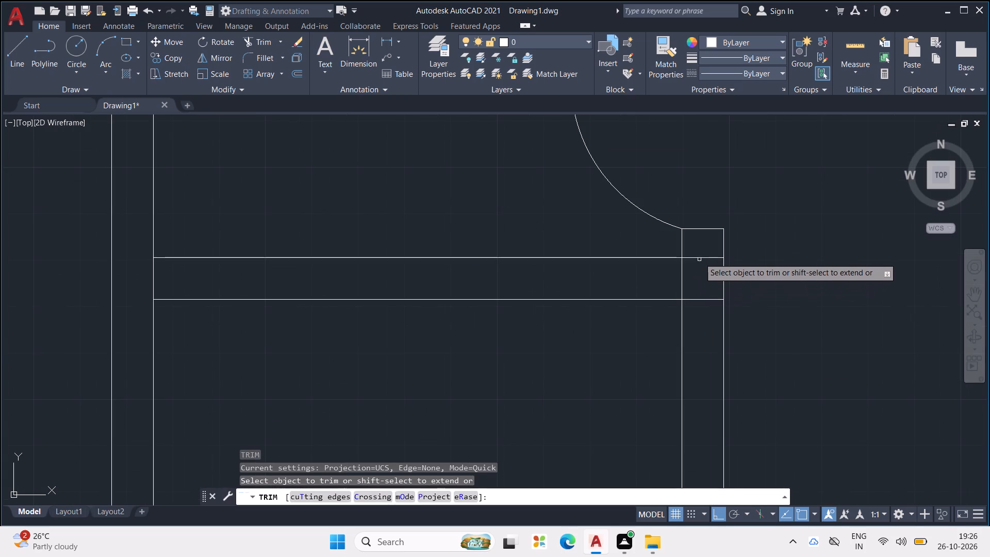
click(699, 255)
drag(689, 273, 662, 284)
drag(660, 284, 707, 311)
key(Escape)
key(Escape)
key(Escape)
key(Escape)
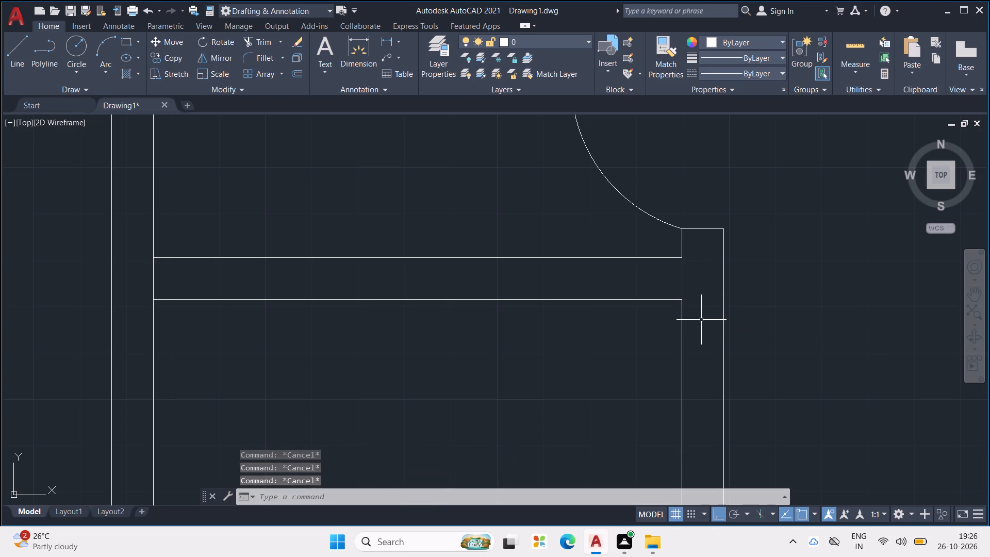
Draw a jamb line across the vertical partition just below its junction with the horizontal partition.
key(l)
key(Return)
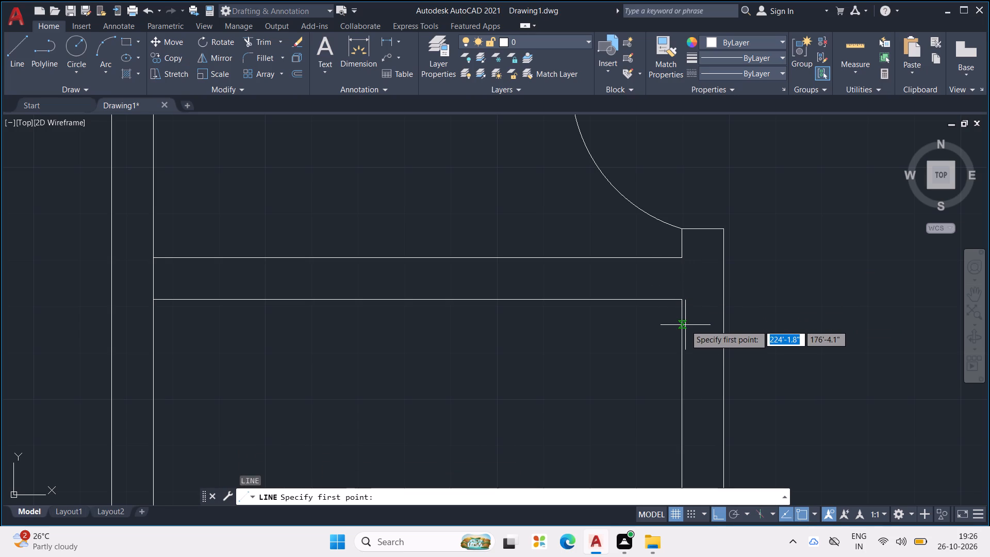
click(681, 319)
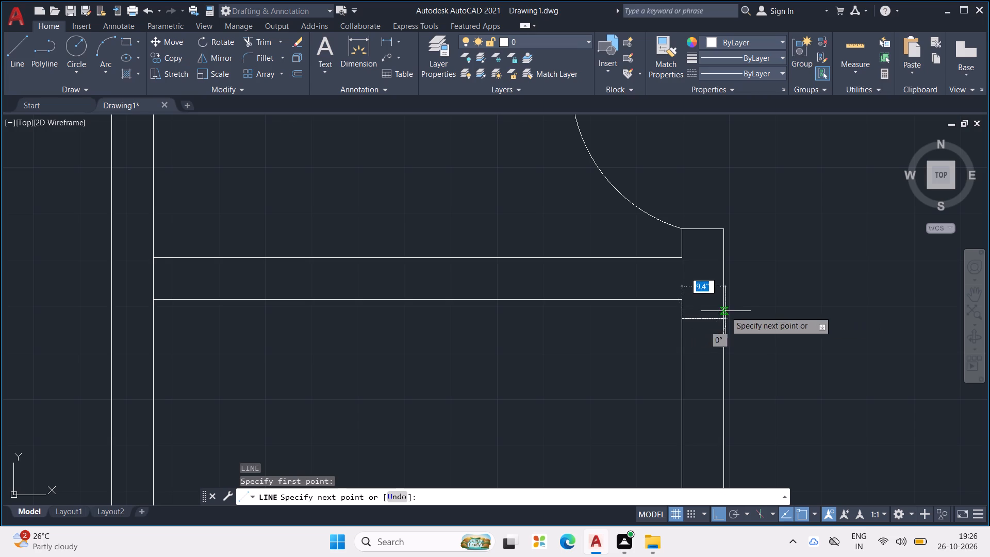
click(728, 319)
key(Escape)
key(Escape)
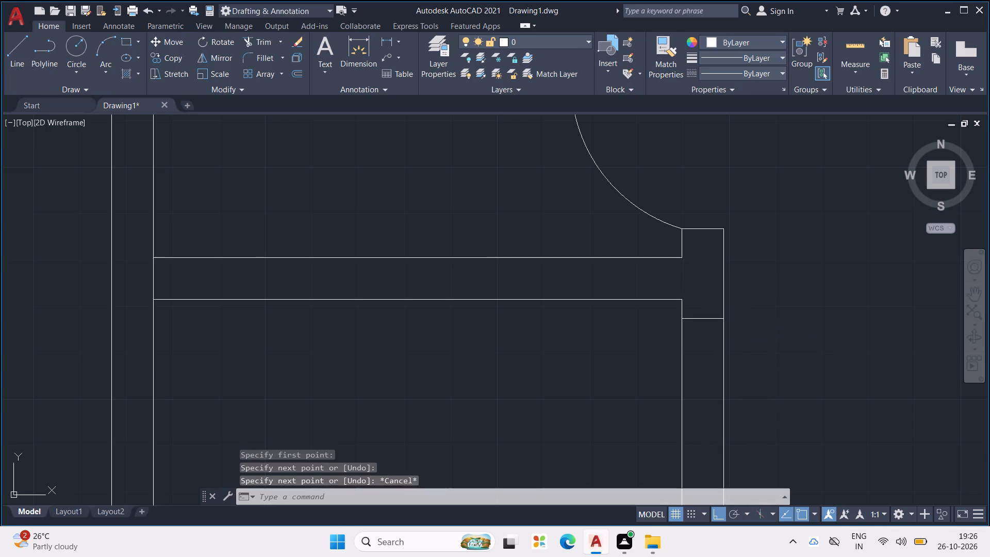
key(Escape)
Draw a 2' by 1" door leaf extending into the left room from the inner end of the new jamb line.
key(l)
key(Return)
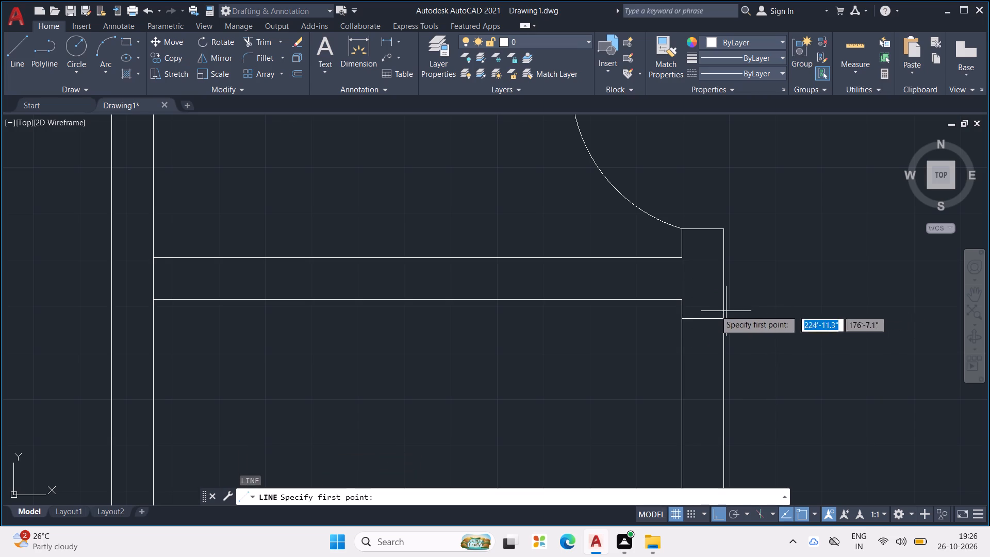
scroll(680, 319, up, 2)
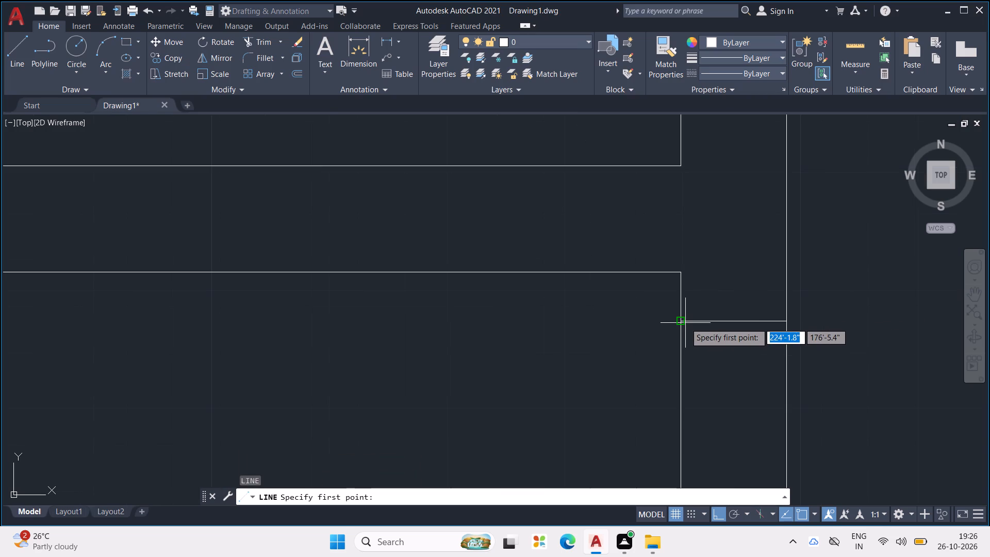
click(684, 323)
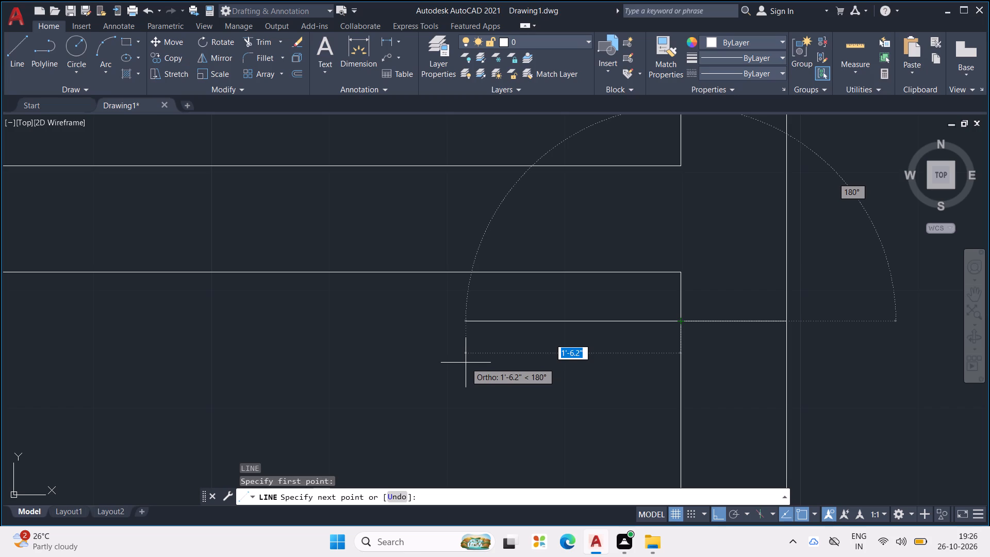
text(2')
key(Return)
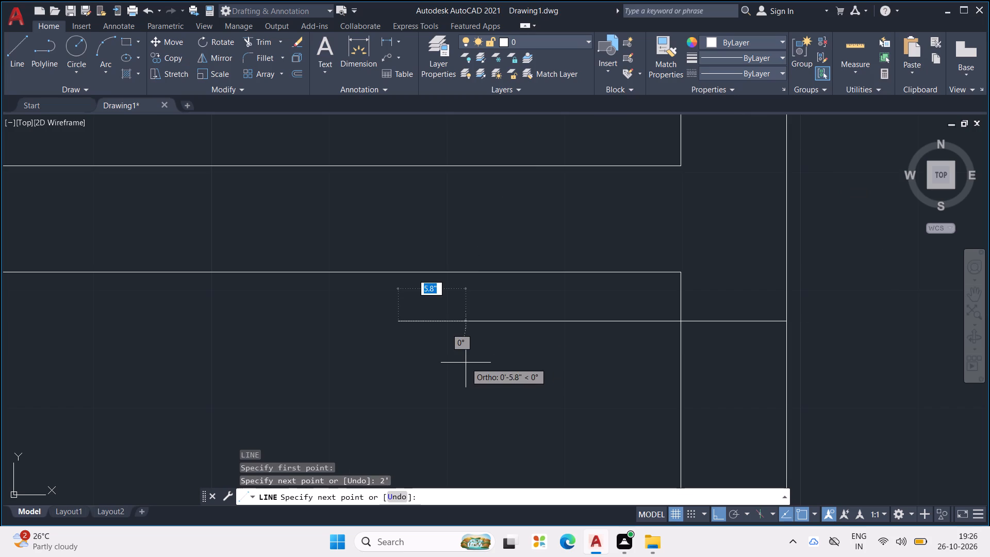
scroll(466, 363, down, 2)
text(1")
key(Return)
scroll(532, 338, down, 1)
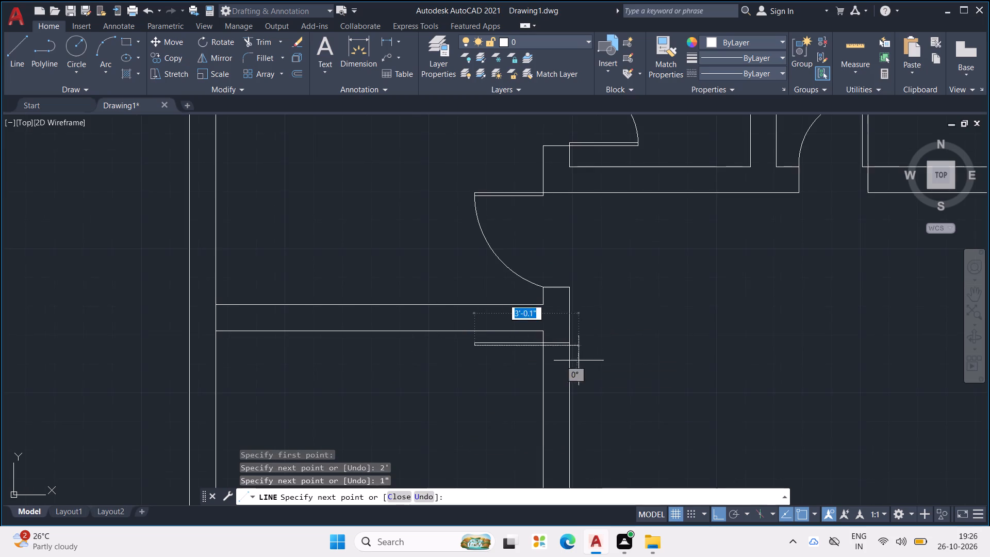
scroll(579, 363, up, 2)
scroll(543, 332, up, 2)
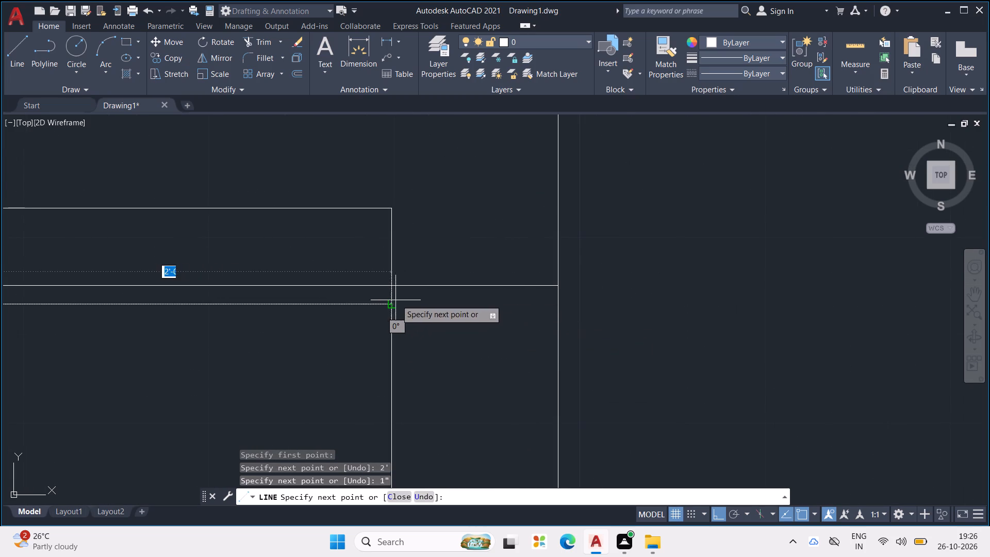
click(389, 305)
Continue the line 2' down the partition's left face and across the wall to form the lower jamb.
scroll(389, 305, down, 3)
middle_drag(386, 322, 393, 321)
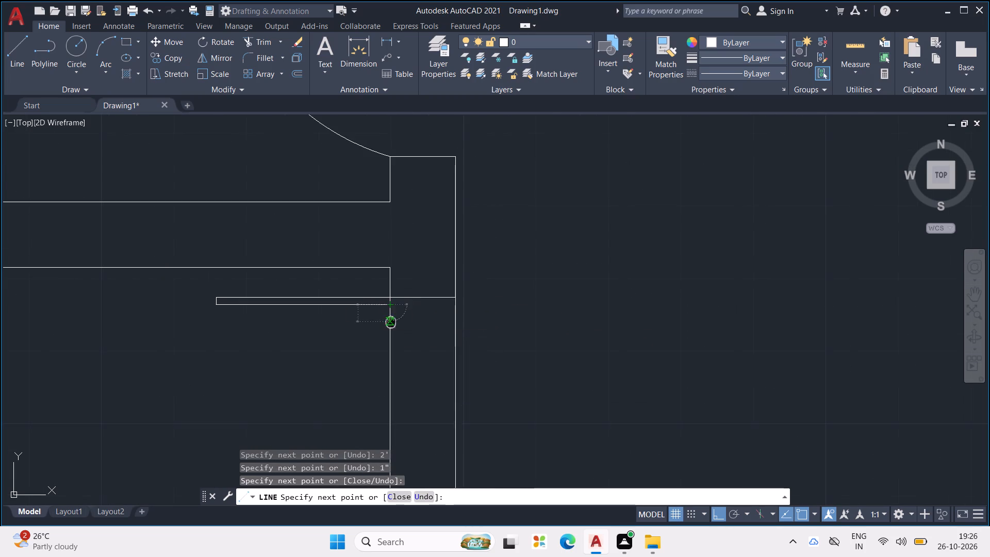
middle_drag(393, 321, 455, 292)
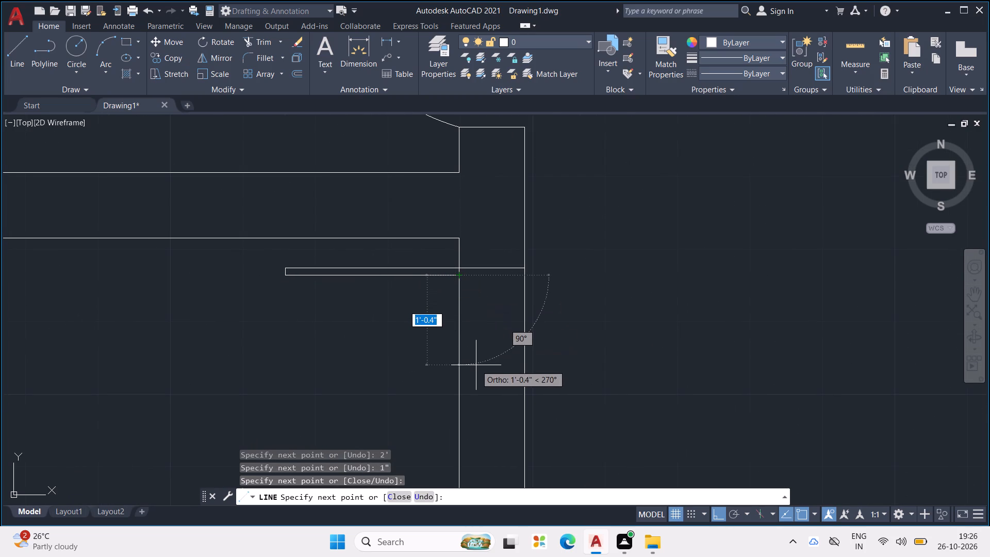
text(2')
key(Return)
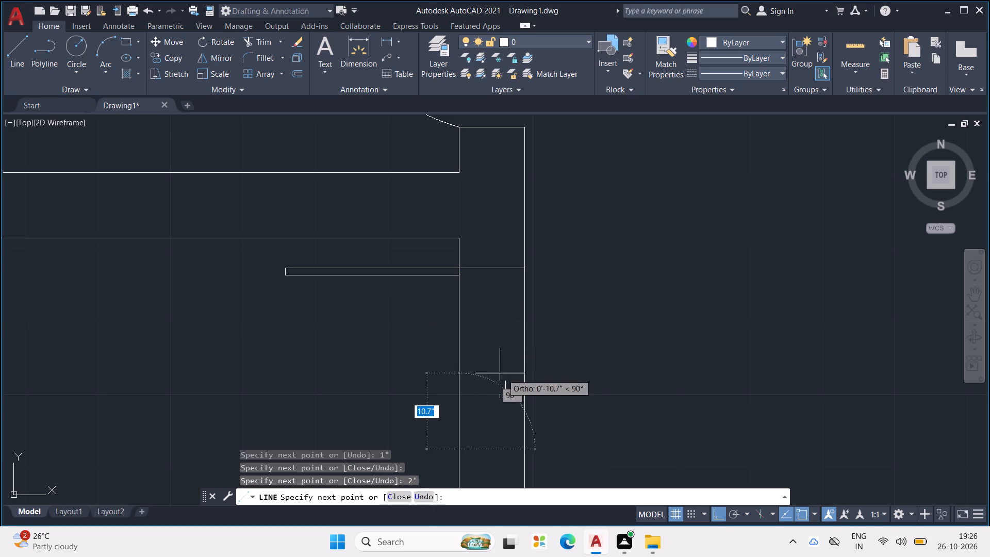
middle_drag(520, 434, 565, 342)
scroll(559, 362, up, 2)
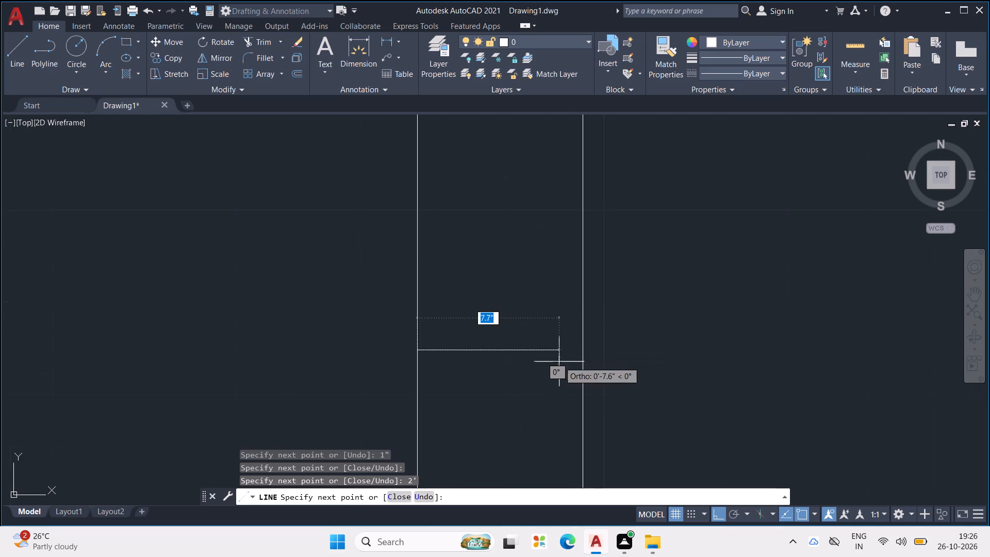
click(583, 350)
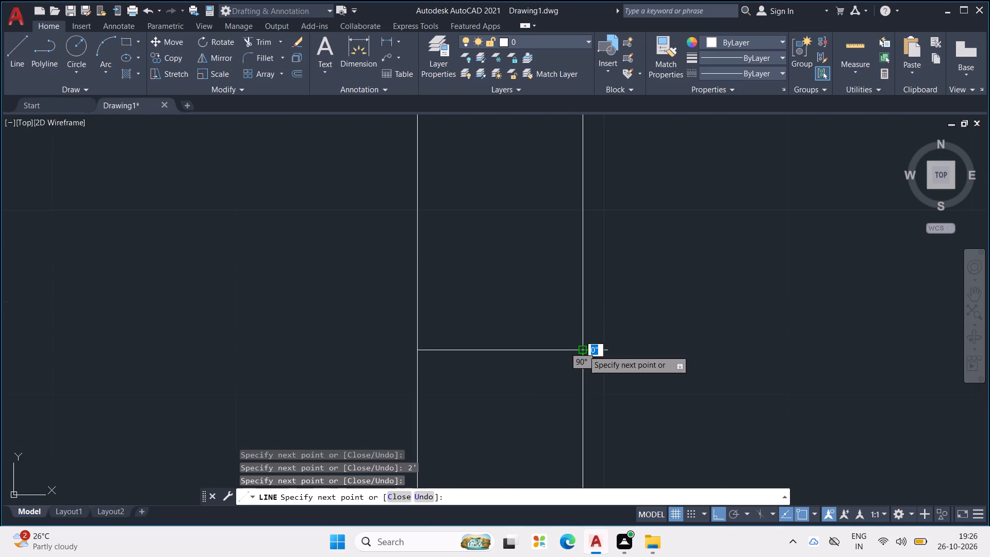
key(Escape)
scroll(580, 343, down, 2)
key(Escape)
key(Escape)
key(Escape)
key(Escape)
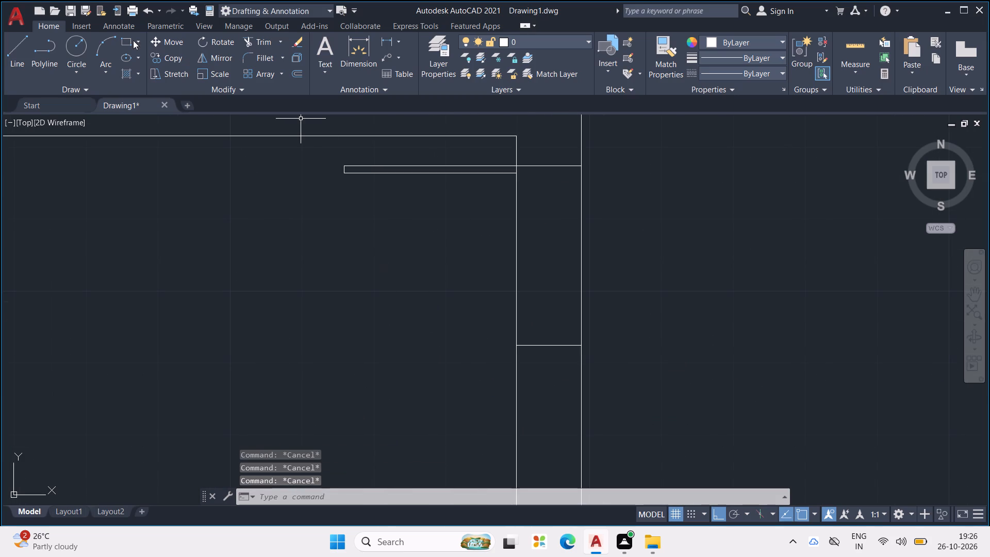
Draw the door's swing arc from the leaf's outer end to the left end of the lower jamb line.
click(94, 37)
scroll(303, 141, up, 1)
scroll(377, 191, up, 2)
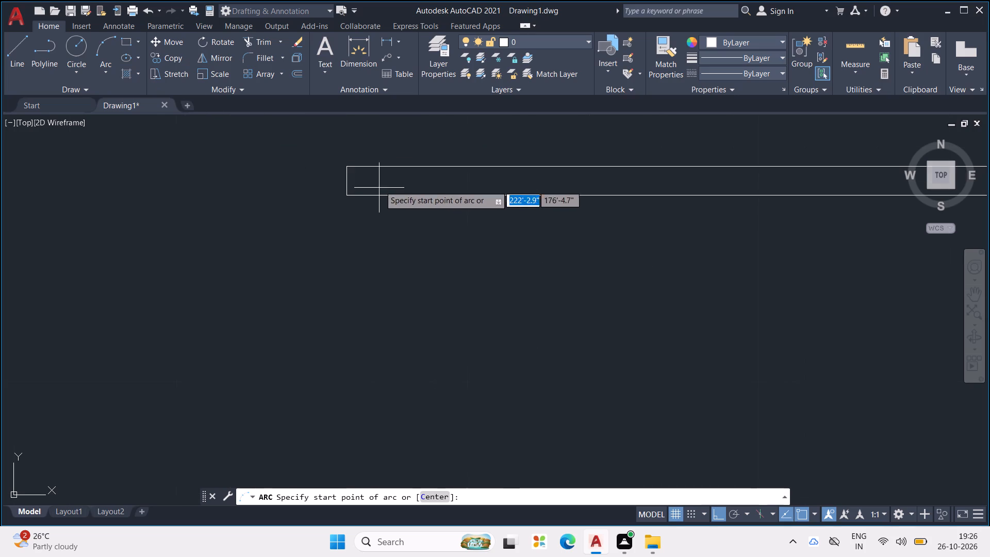
click(340, 165)
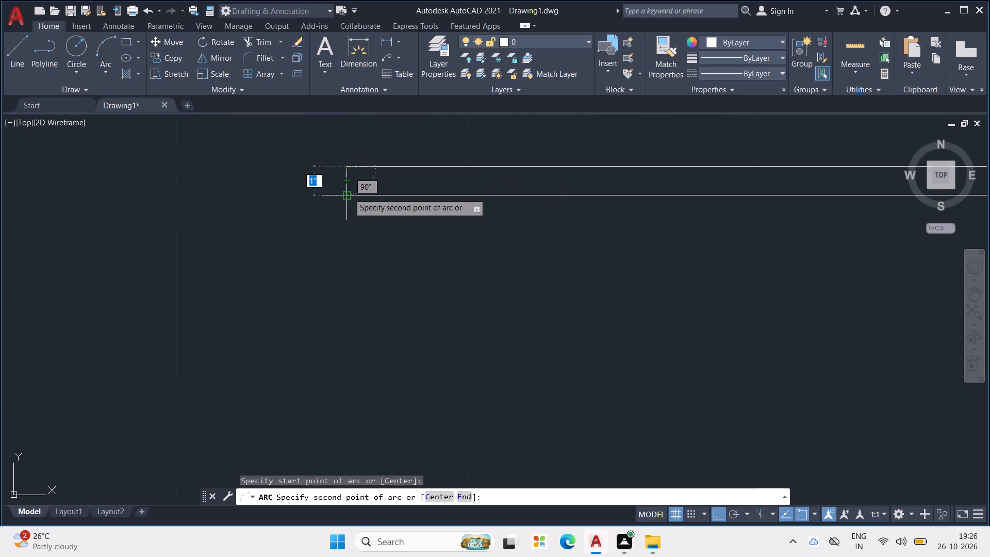
click(349, 194)
scroll(336, 214, down, 3)
middle_drag(384, 294, 352, 196)
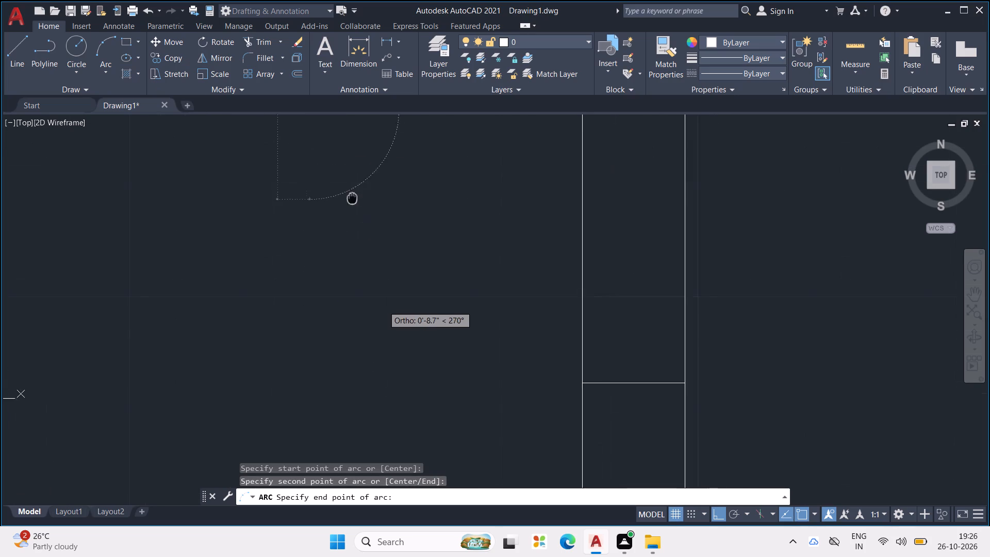
middle_drag(352, 196, 348, 192)
click(574, 372)
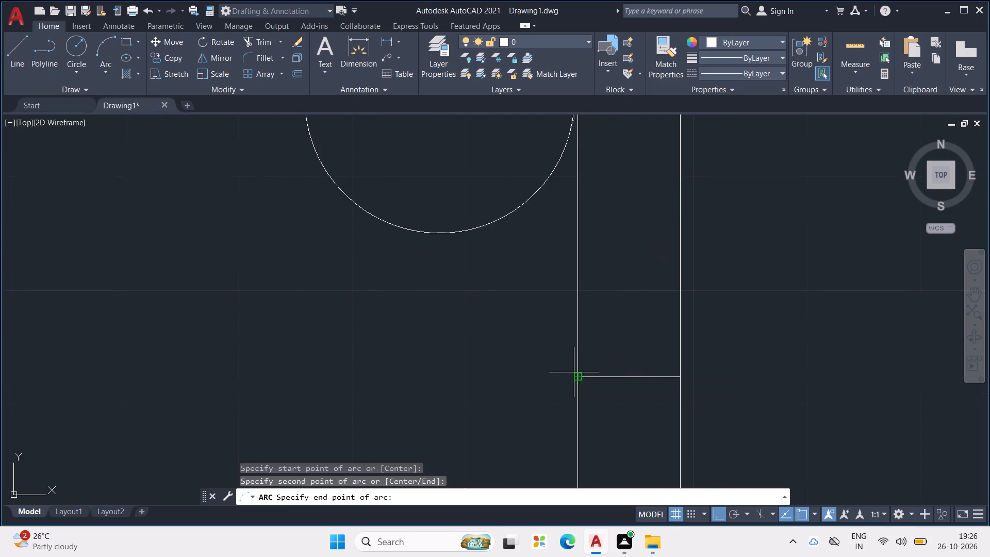
scroll(621, 324, down, 3)
key(Escape)
key(Escape)
key(Escape)
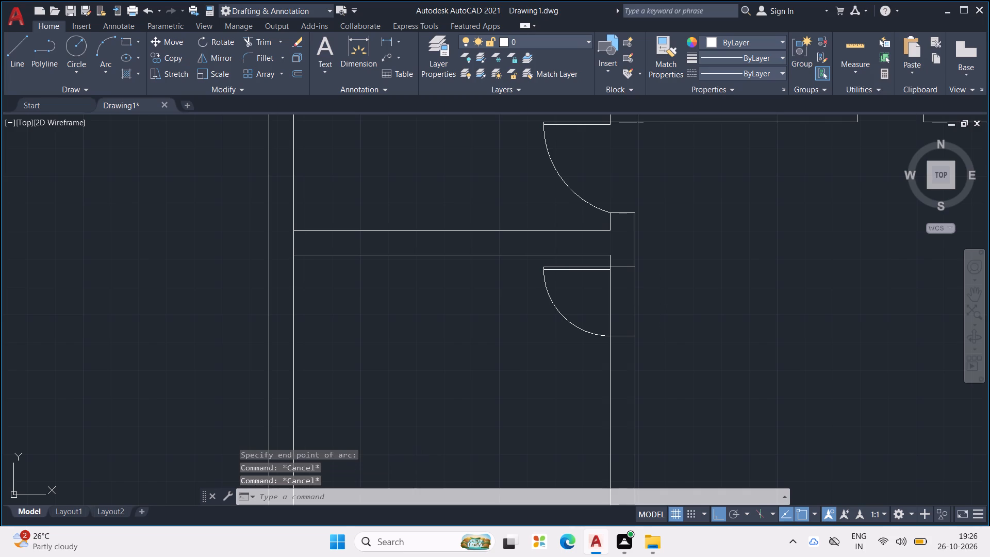
Trim both faces of the vertical partition between the new door's two jamb lines.
key(t)
key(r)
key(Return)
drag(624, 304, 617, 309)
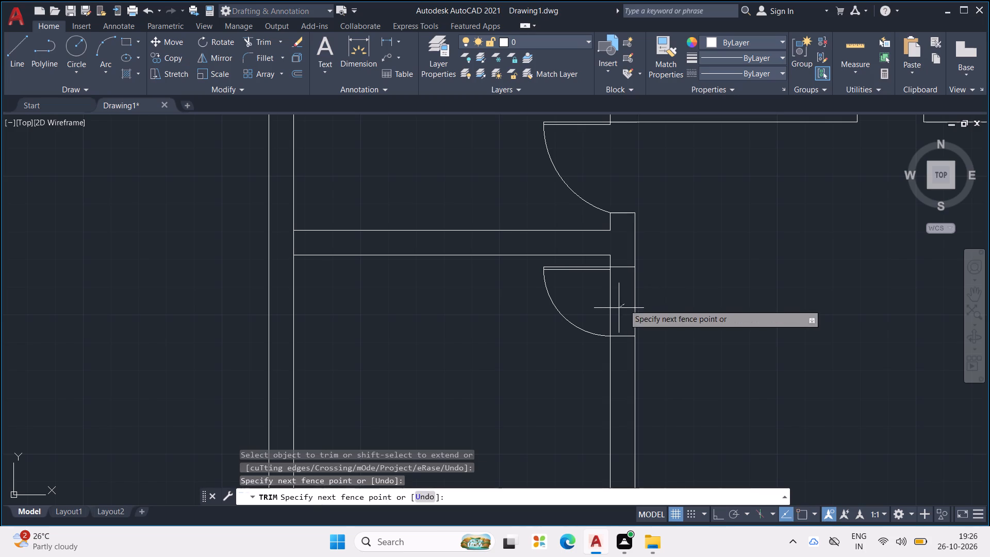
drag(617, 309, 590, 313)
drag(589, 310, 659, 302)
scroll(631, 268, up, 1)
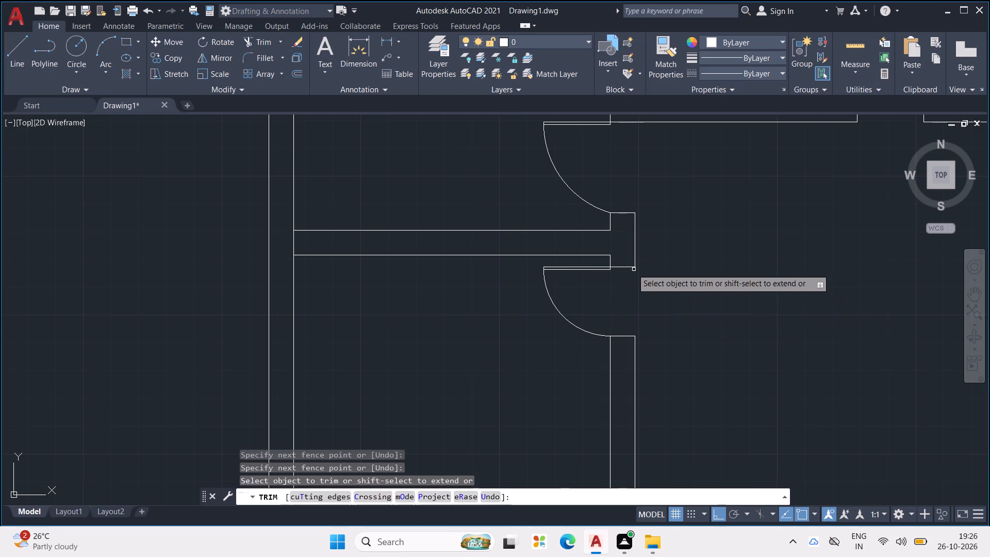
scroll(603, 257, up, 3)
scroll(564, 281, down, 6)
middle_drag(628, 330, 629, 292)
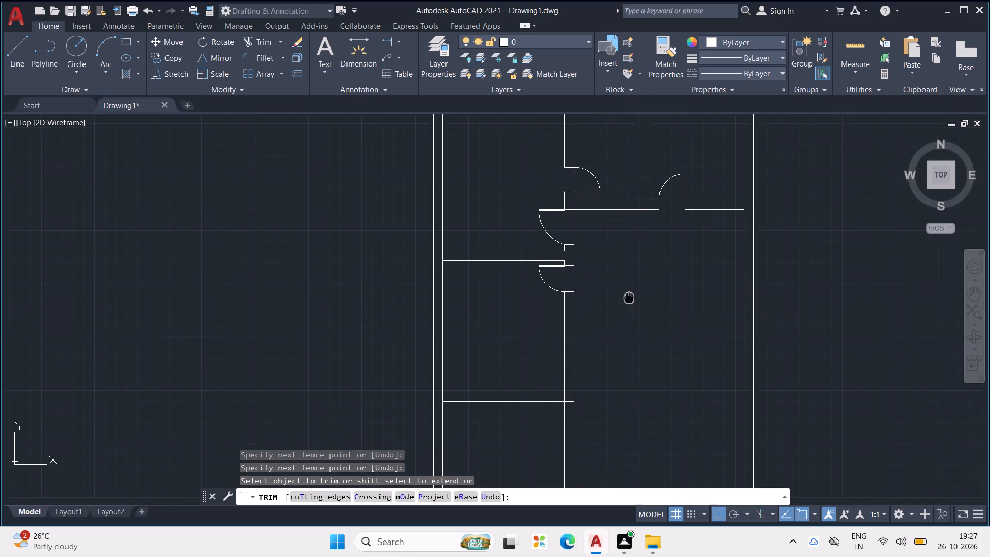
middle_drag(629, 292, 633, 224)
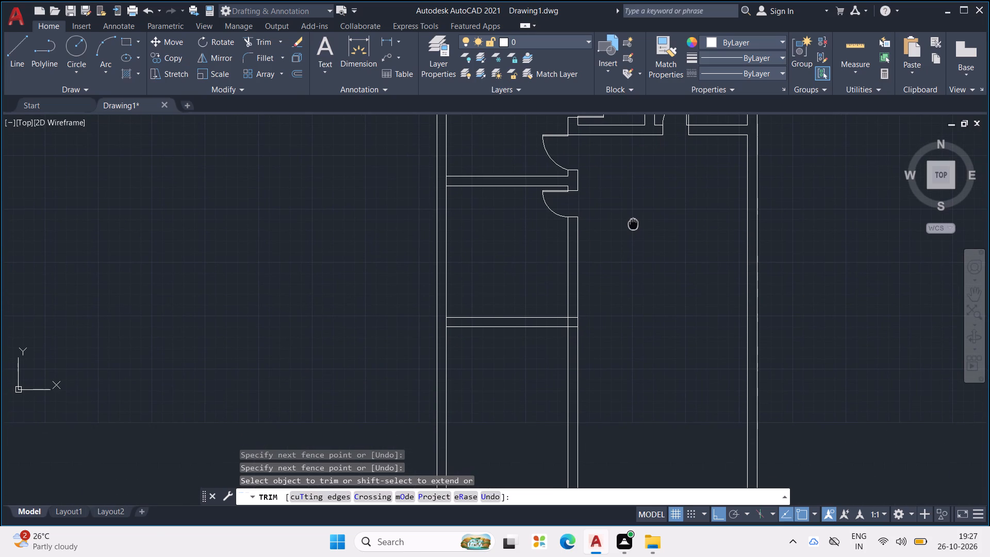
middle_drag(633, 224, 633, 222)
key(Escape)
key(Escape)
key(Escape)
key(Escape)
key(Escape)
key(Escape)
key(Escape)
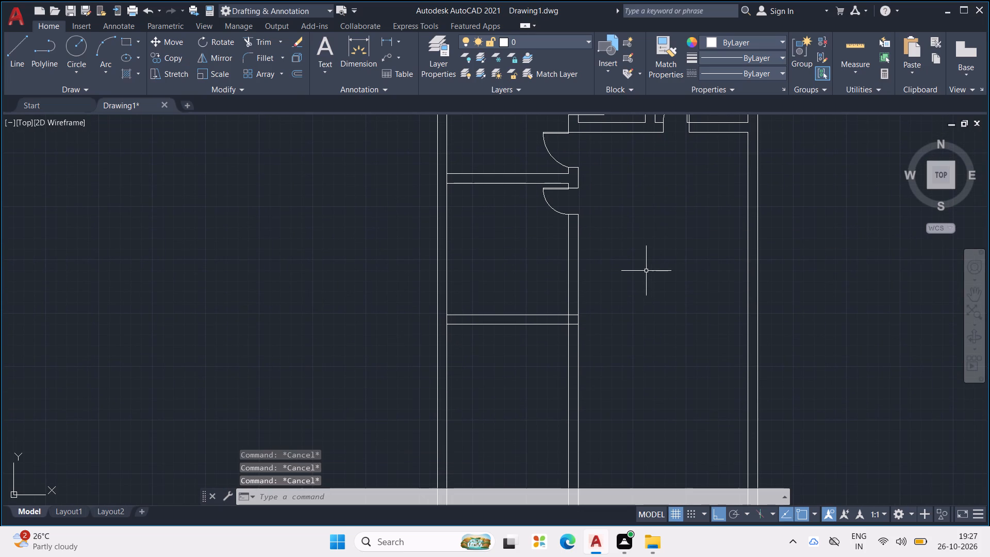
Offset both faces of the lower horizontal partition 4' downward to form a parallel partition below it.
text(OFF)
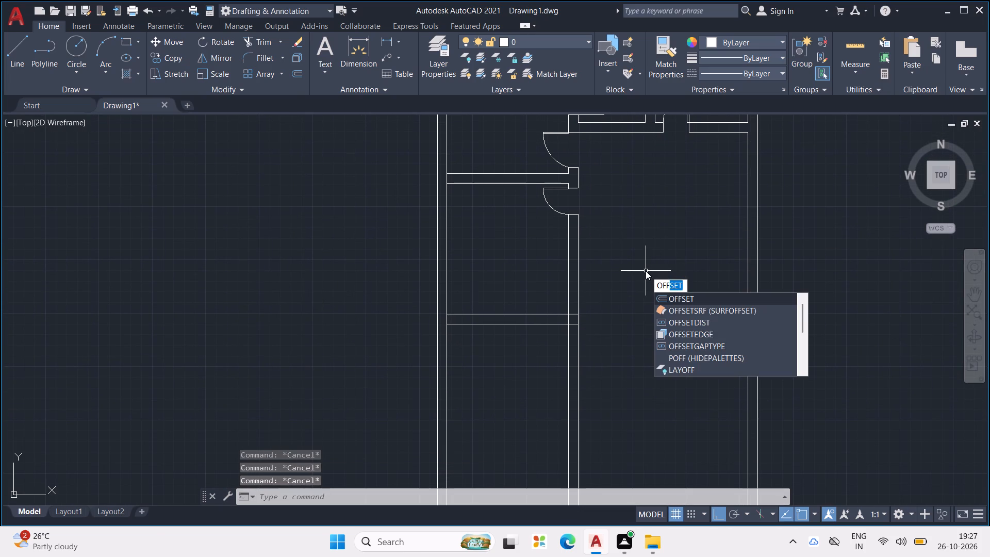
key(Return)
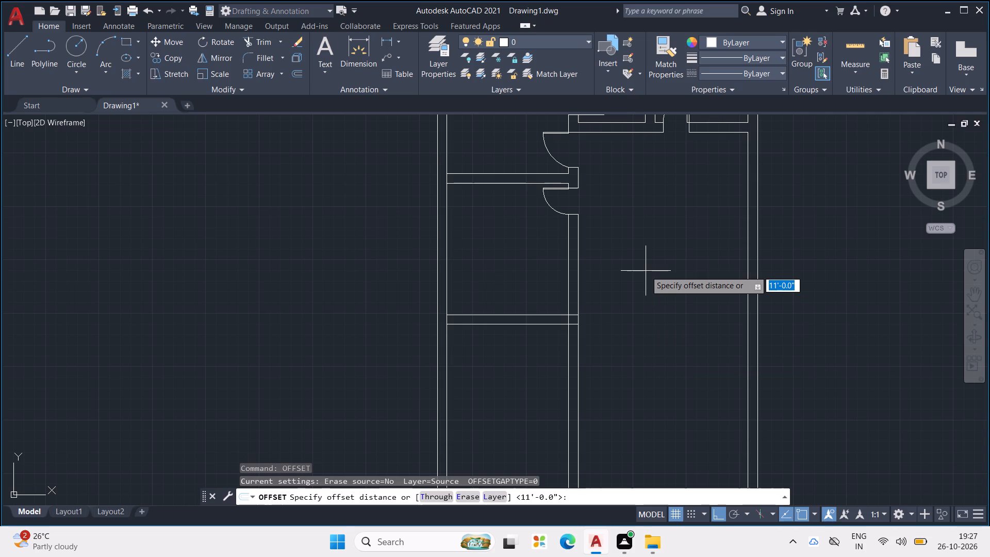
text(4')
key(Return)
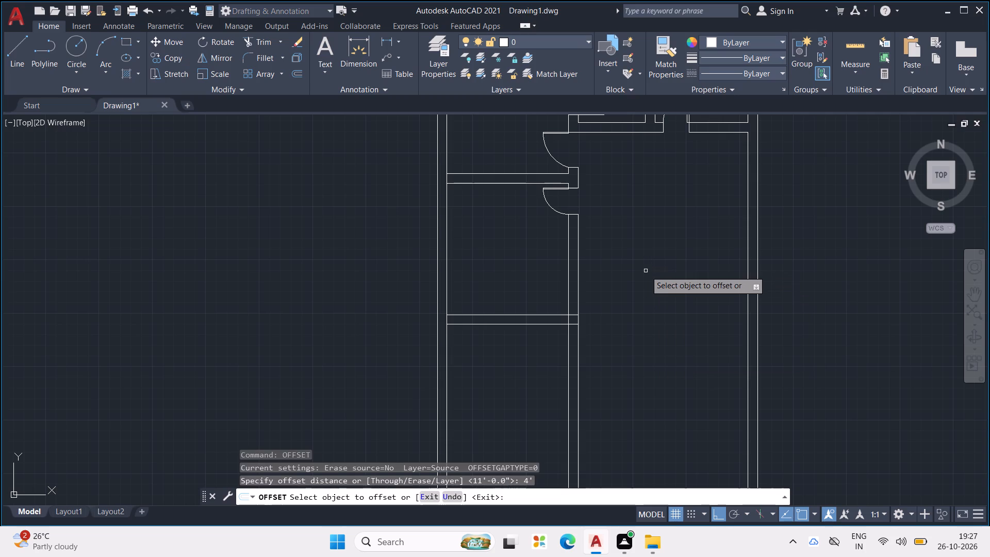
scroll(503, 296, down, 1)
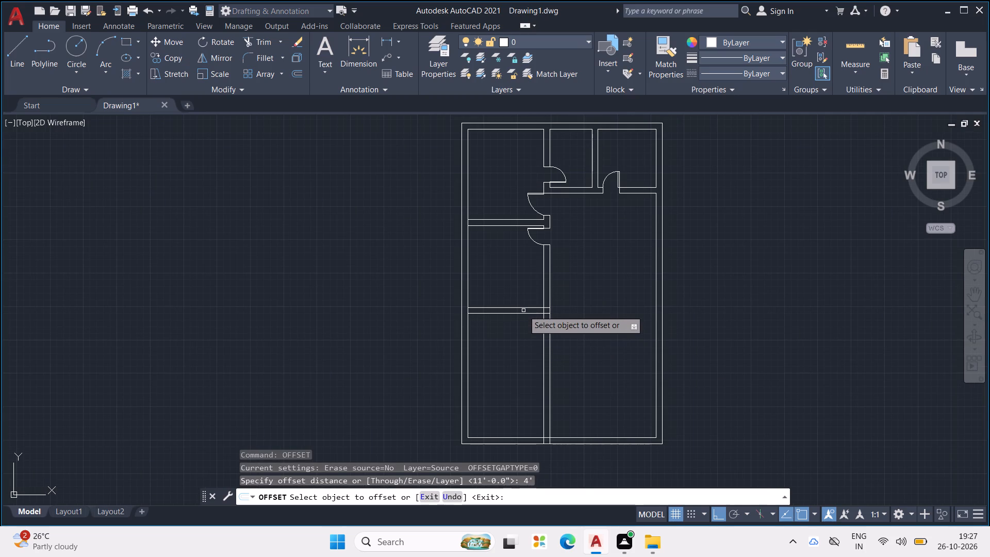
click(526, 314)
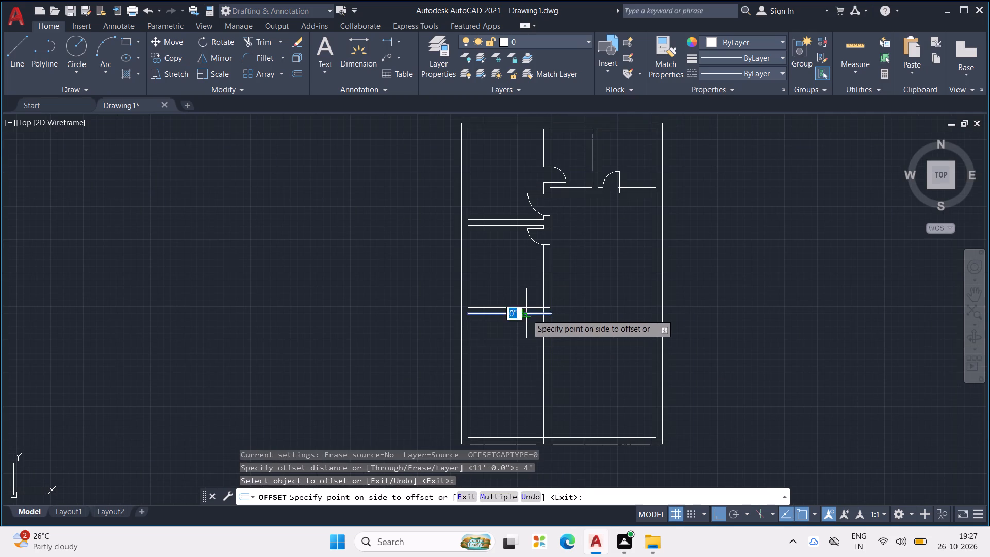
click(535, 363)
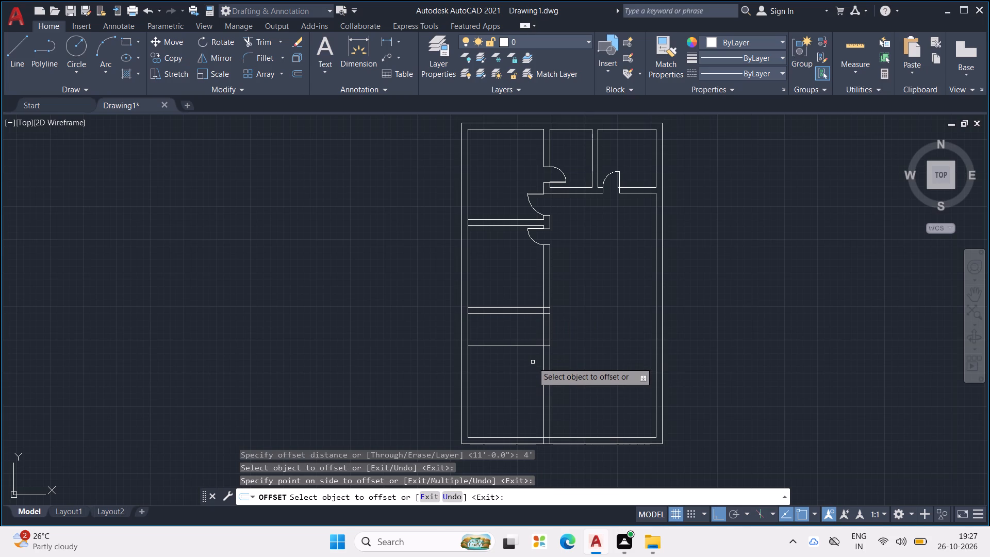
click(533, 362)
scroll(514, 304, up, 1)
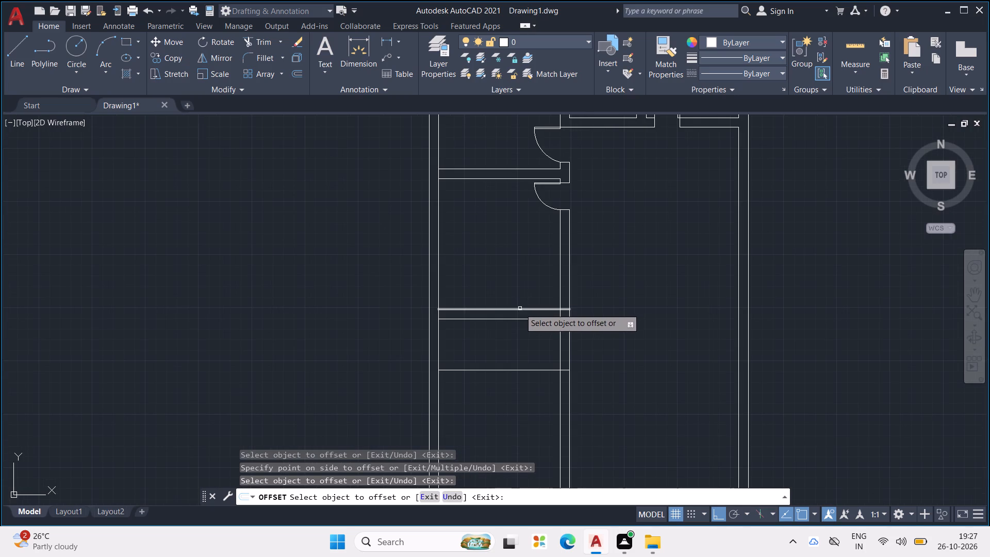
click(520, 308)
click(521, 371)
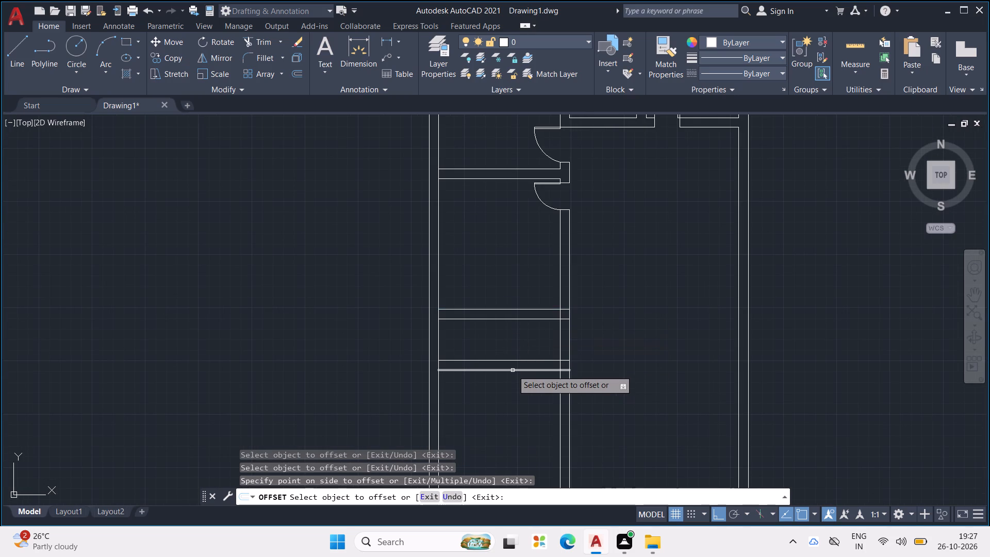
key(Escape)
key(Escape)
key(Escape)
key(Escape)
key(Escape)
key(Escape)
key(Escape)
key(Escape)
key(Escape)
key(Escape)
key(Escape)
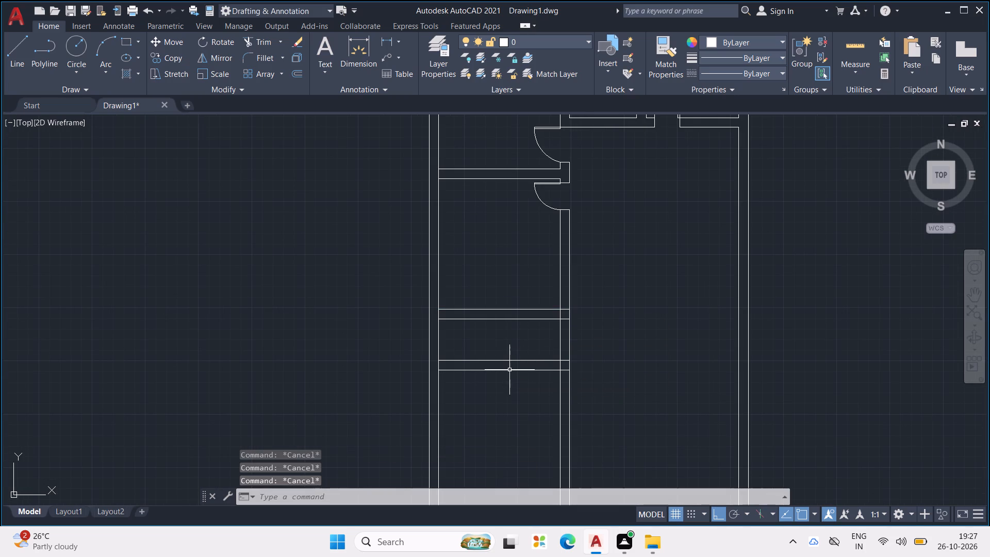
key(Escape)
key(Escape)
key(Escape)
key(Escape)
key(Escape)
key(Escape)
key(Escape)
key(Escape)
key(Escape)
key(Escape)
key(Escape)
key(Escape)
Draw a 9" thick vertical partition between the two lower horizontal partitions, starting 2' from the left outer wall's inner face.
key(l)
key(Return)
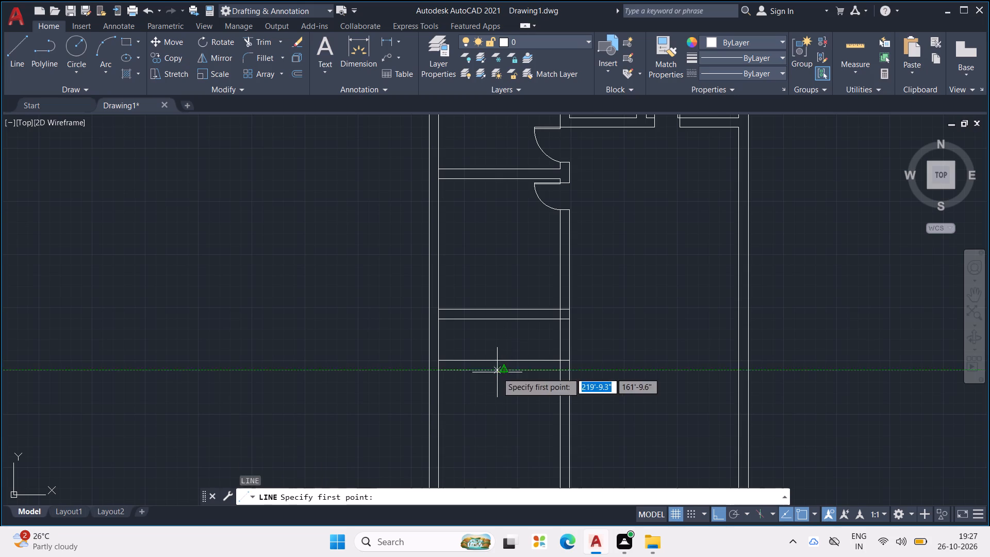
scroll(468, 352, up, 1)
scroll(430, 323, up, 2)
click(400, 269)
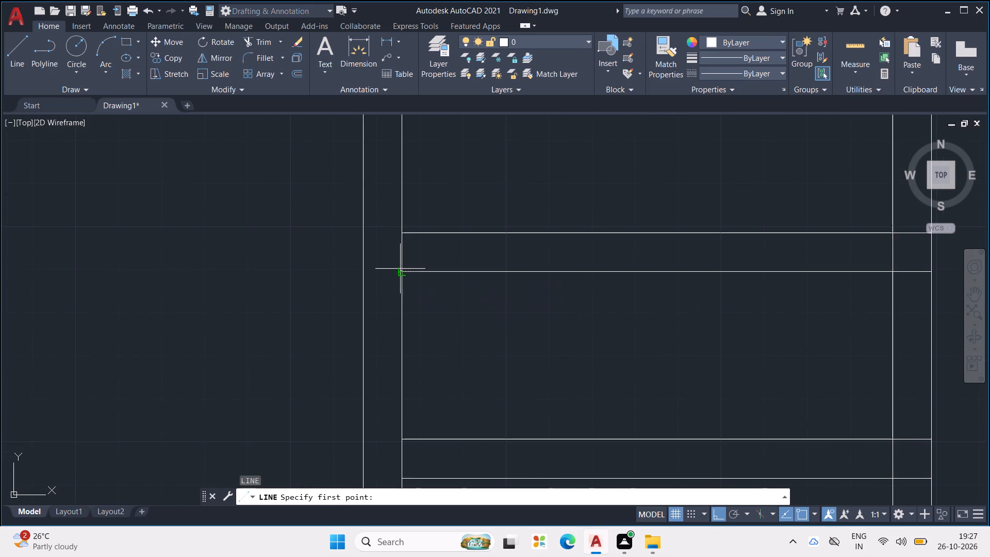
text(2')
key(Return)
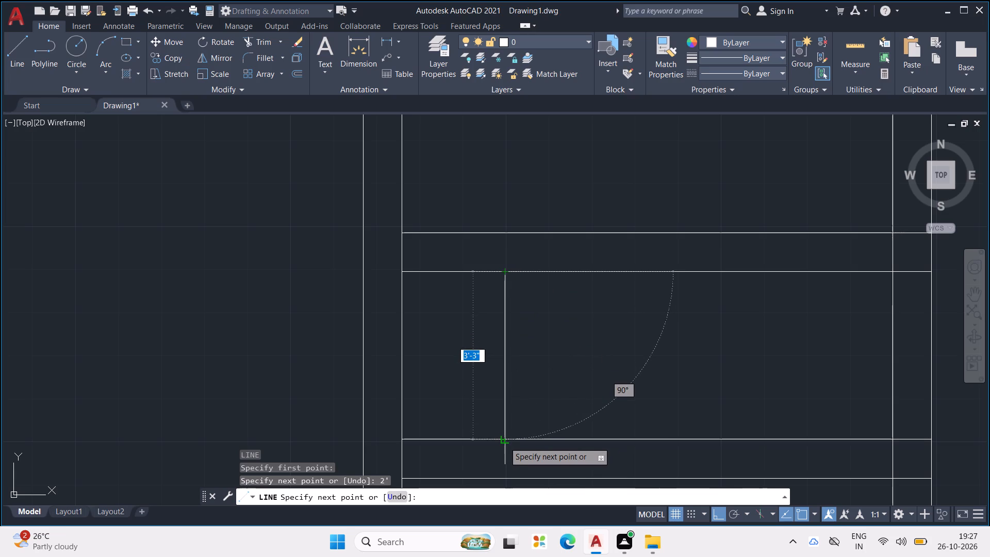
middle_drag(501, 440, 473, 405)
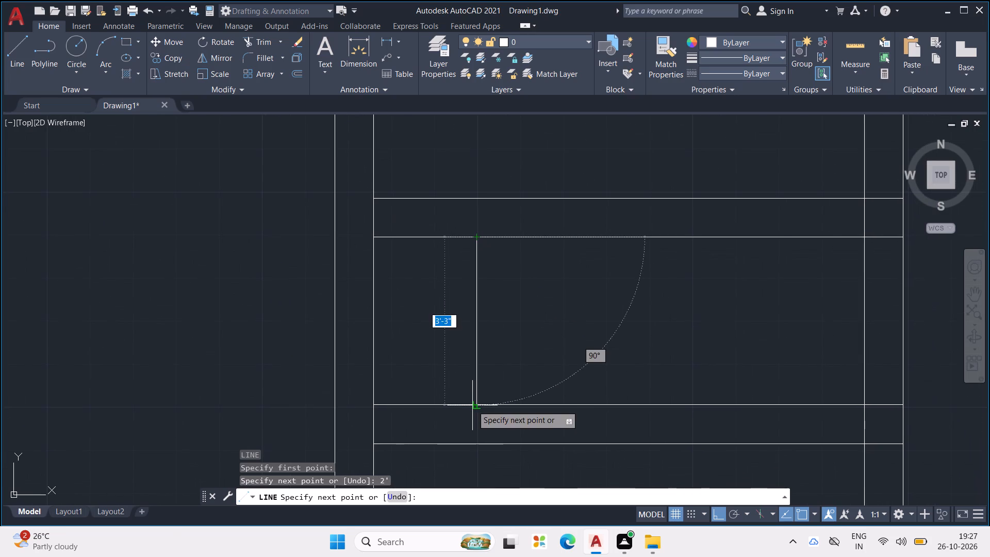
click(472, 405)
text(9")
key(Return)
scroll(496, 271, up, 1)
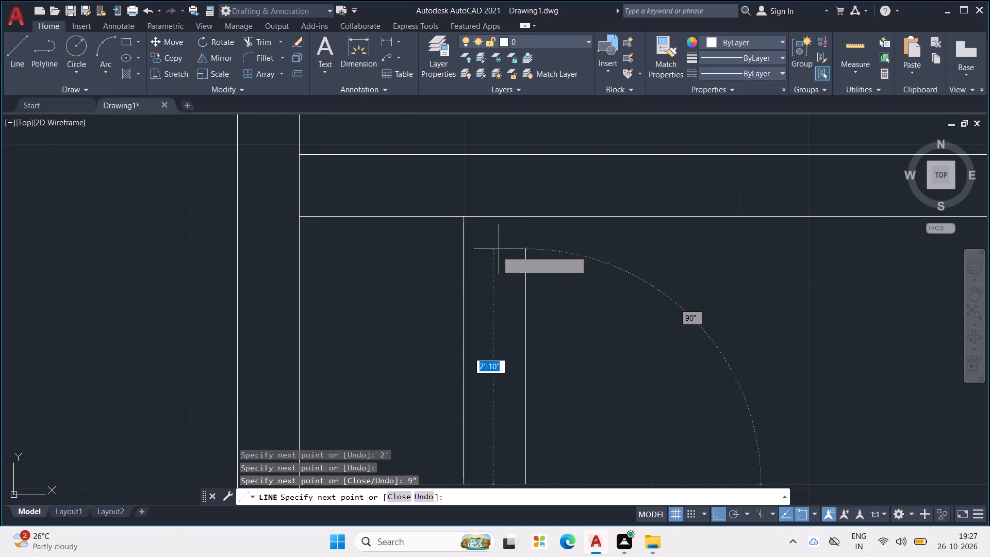
click(525, 222)
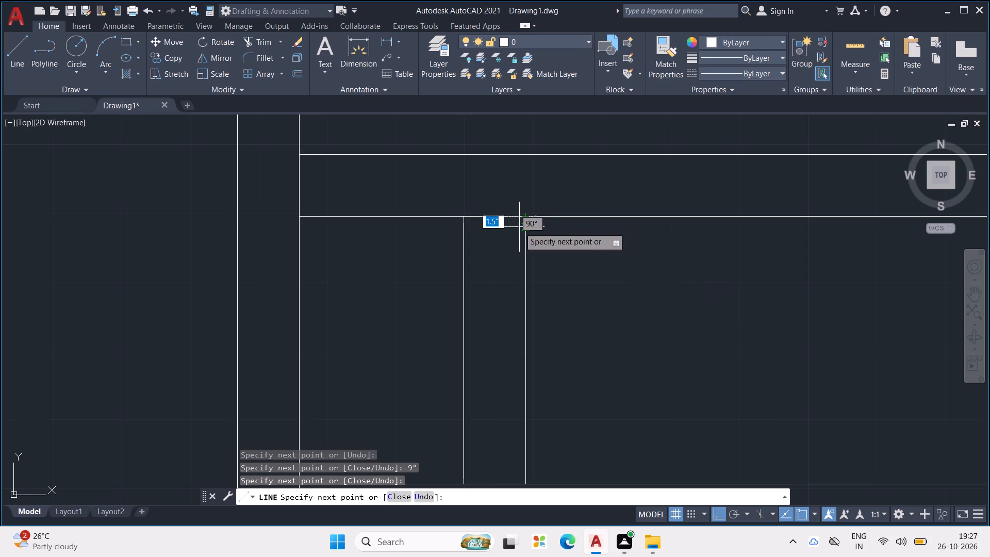
key(Escape)
scroll(504, 253, down, 2)
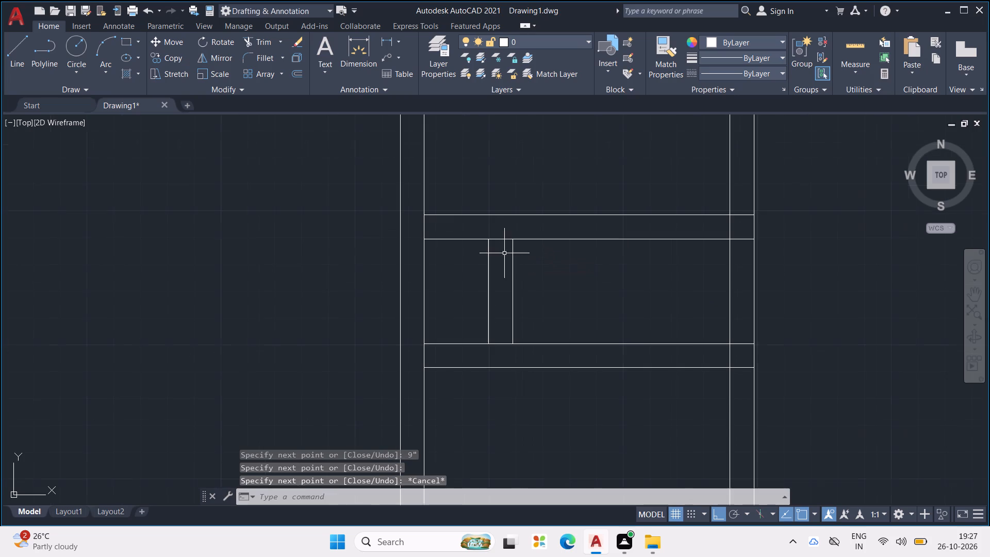
key(Escape)
key(Escape)
key(Escape)
key(Escape)
key(Escape)
key(Escape)
key(Escape)
key(Escape)
key(Escape)
key(Escape)
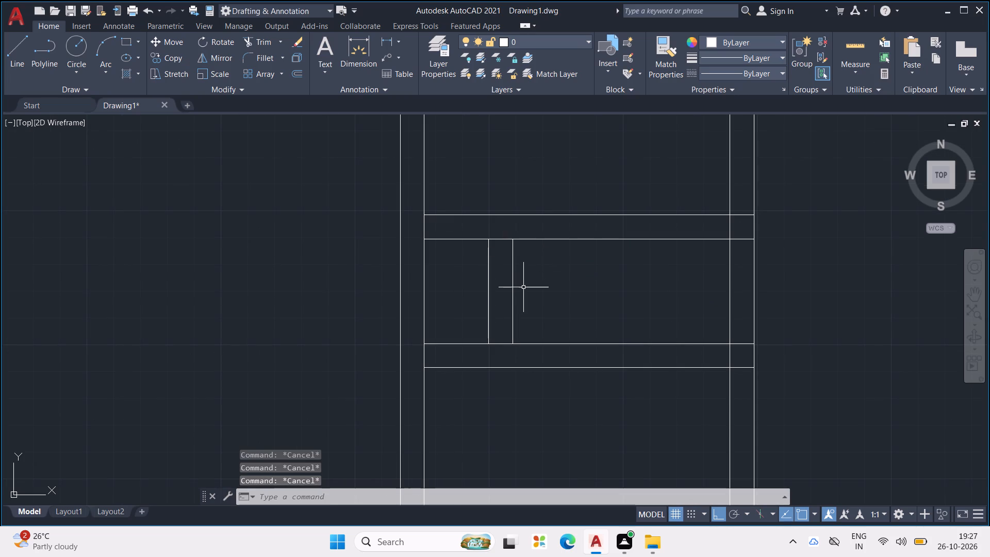
key(Escape)
key(Escape)
key(Escape)
key(Escape)
key(Escape)
Trim the wall faces crossing both ends of the short vertical partition and the two horizontal partitions' junctions with the left outer wall.
key(t)
key(r)
key(Return)
drag(497, 233, 498, 233)
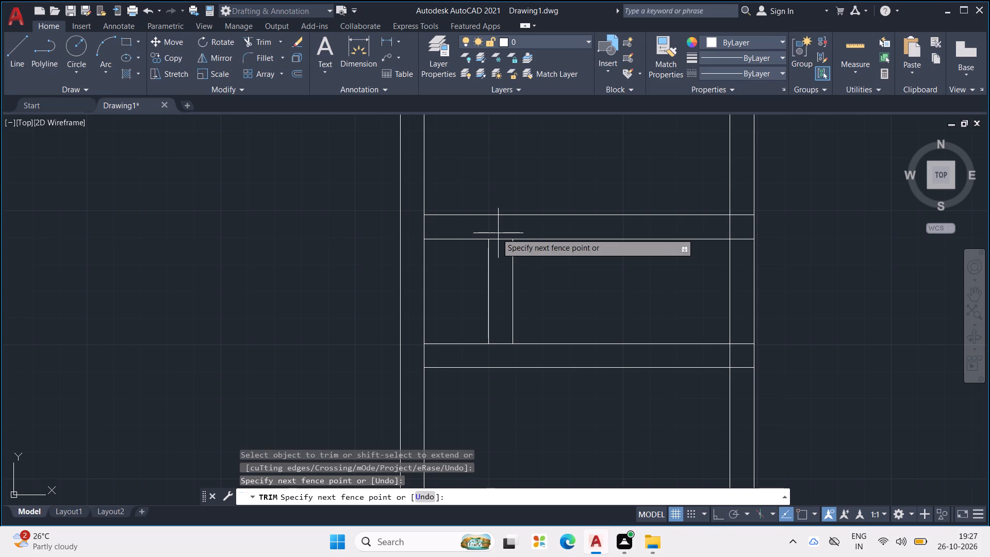
drag(498, 233, 503, 254)
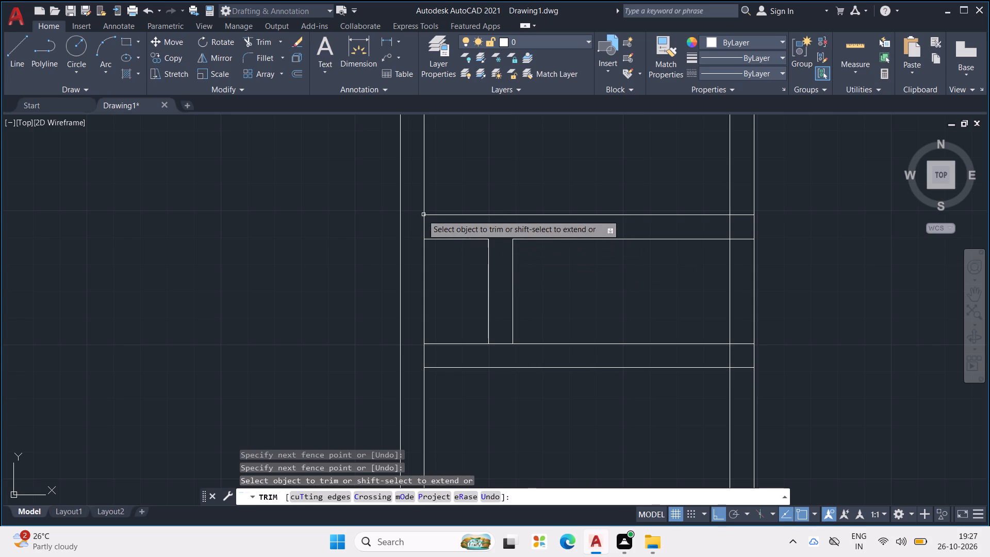
click(426, 230)
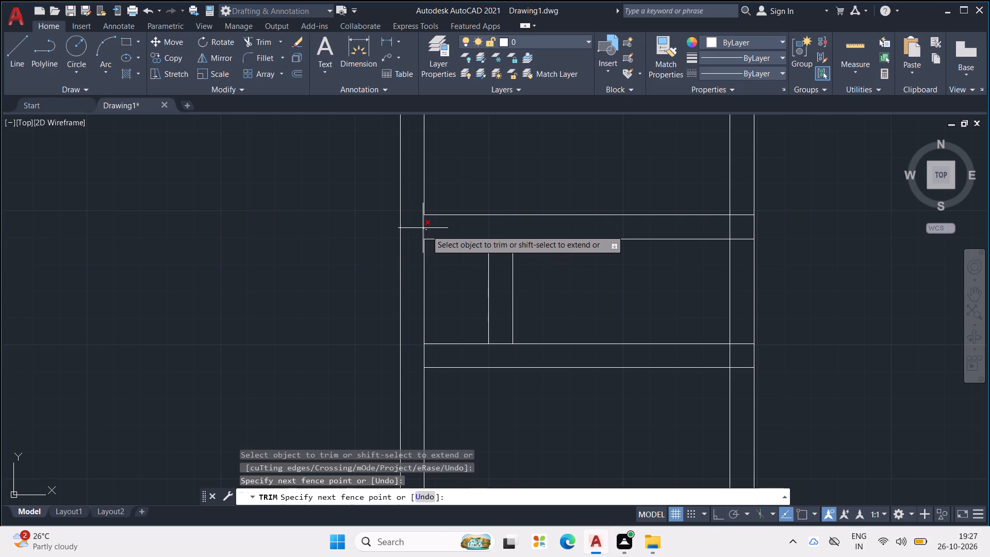
click(422, 227)
click(420, 352)
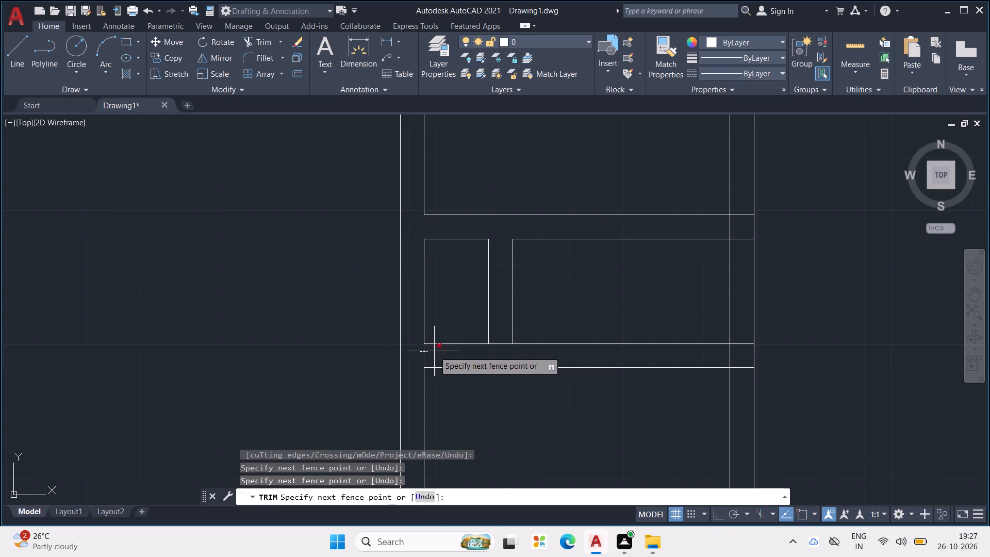
click(434, 351)
drag(497, 352, 498, 337)
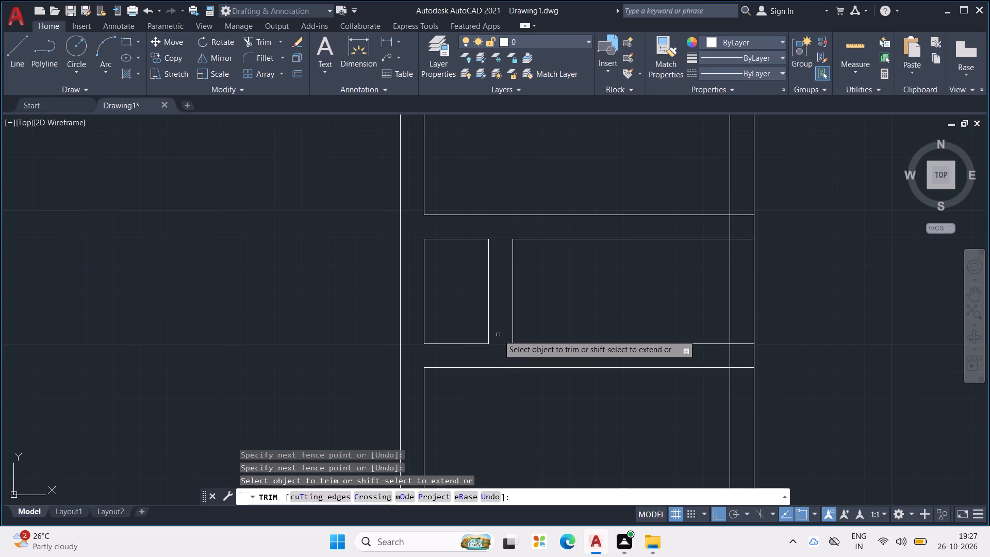
key(Escape)
key(Escape)
key(Escape)
key(Escape)
key(Escape)
key(Escape)
key(Escape)
key(Escape)
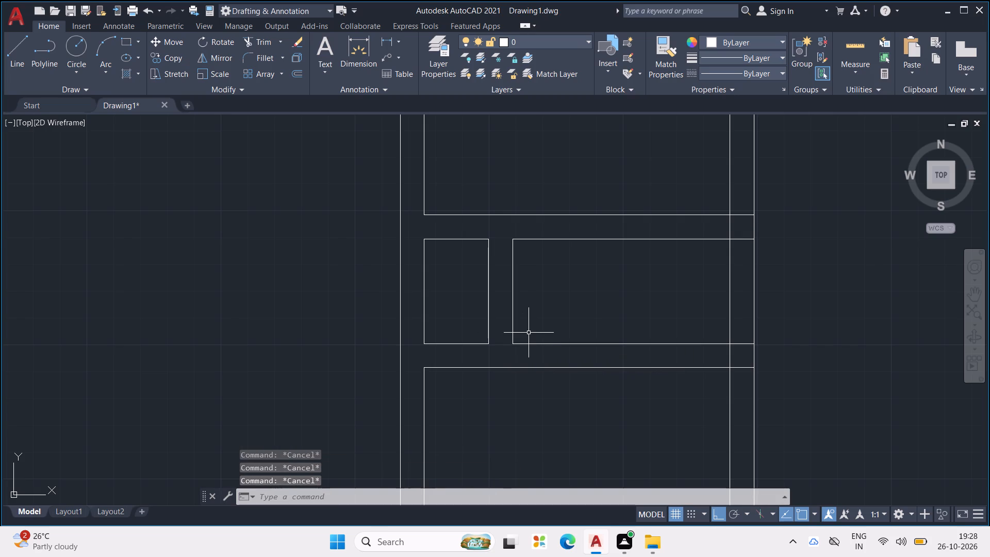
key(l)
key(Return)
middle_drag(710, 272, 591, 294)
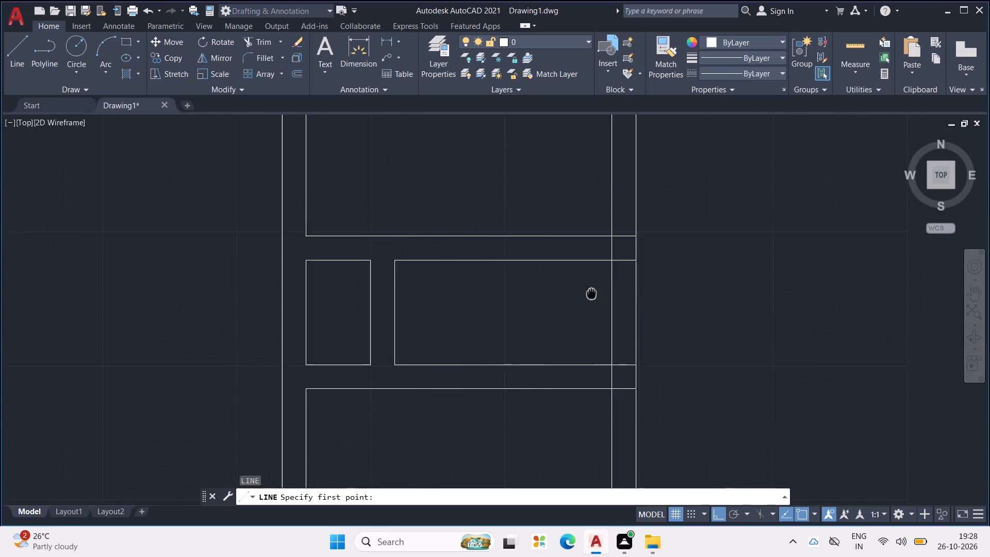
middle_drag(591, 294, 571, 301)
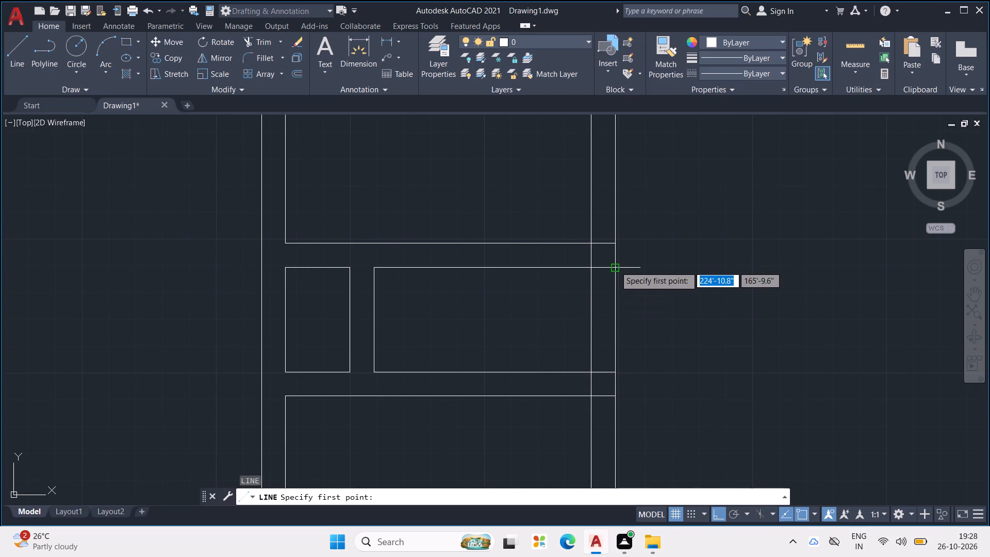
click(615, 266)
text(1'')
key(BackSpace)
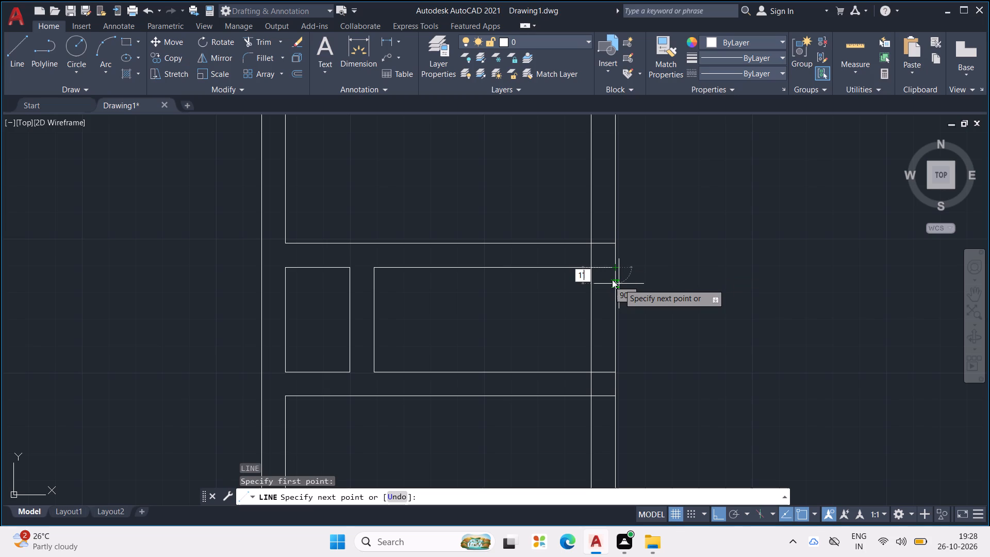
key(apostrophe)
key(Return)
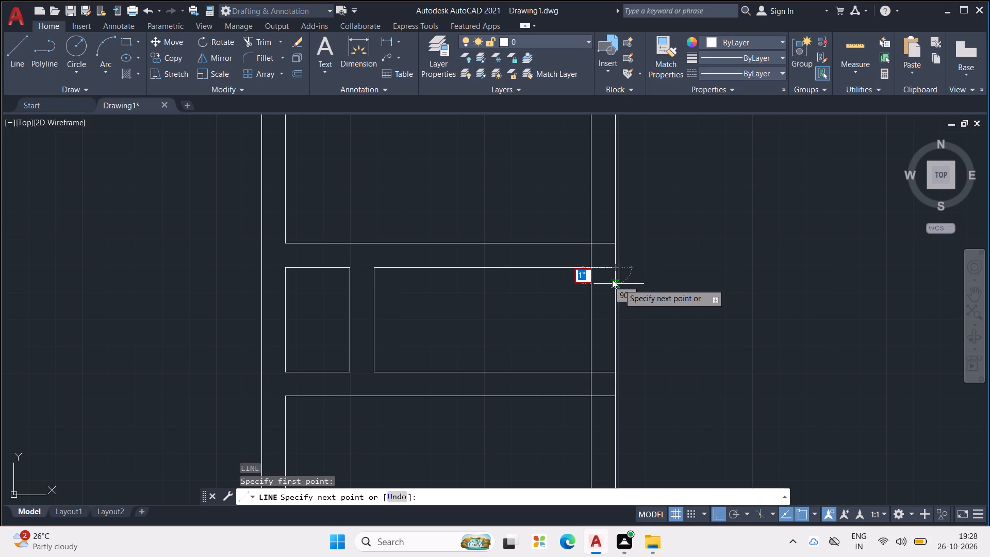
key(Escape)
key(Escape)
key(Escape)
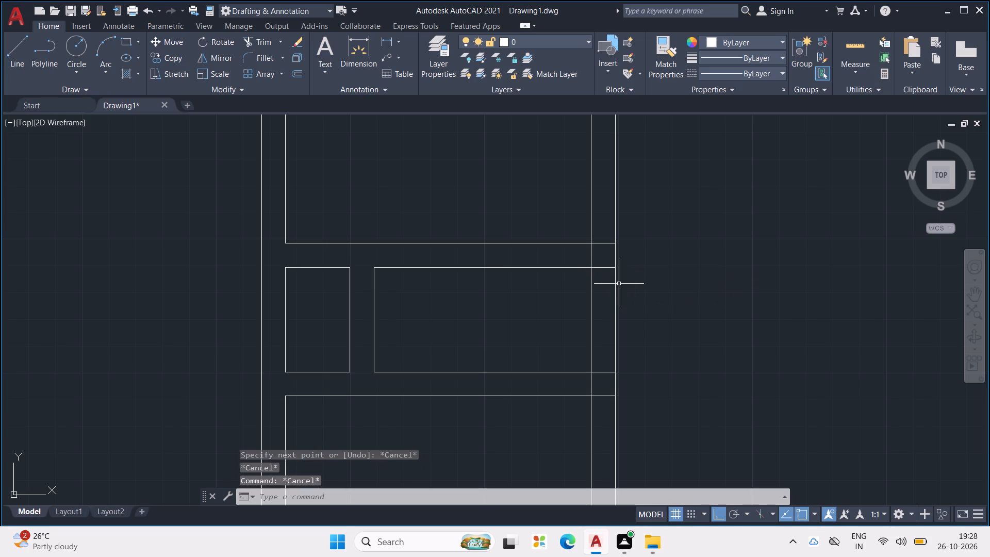
Draw a 2' long, 1" thick door leaf from the right wall's outer face, starting 4" below the upper partition of the lower pair.
key(l)
key(Return)
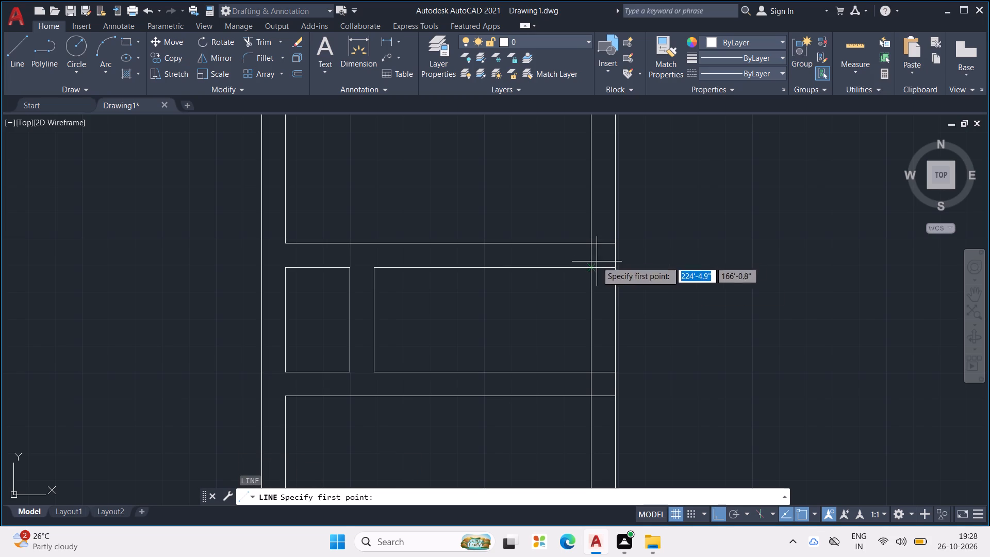
click(617, 270)
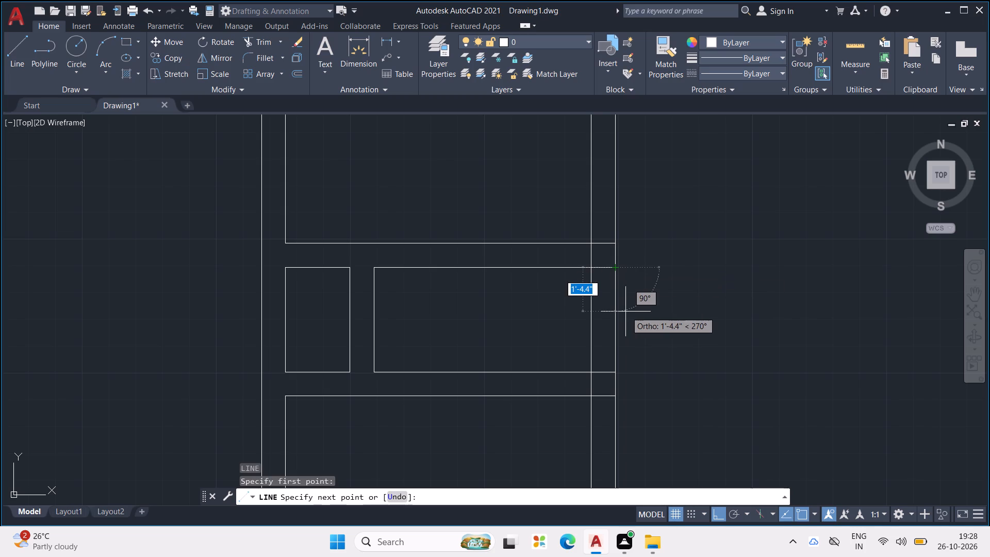
text(1"')
key(Return)
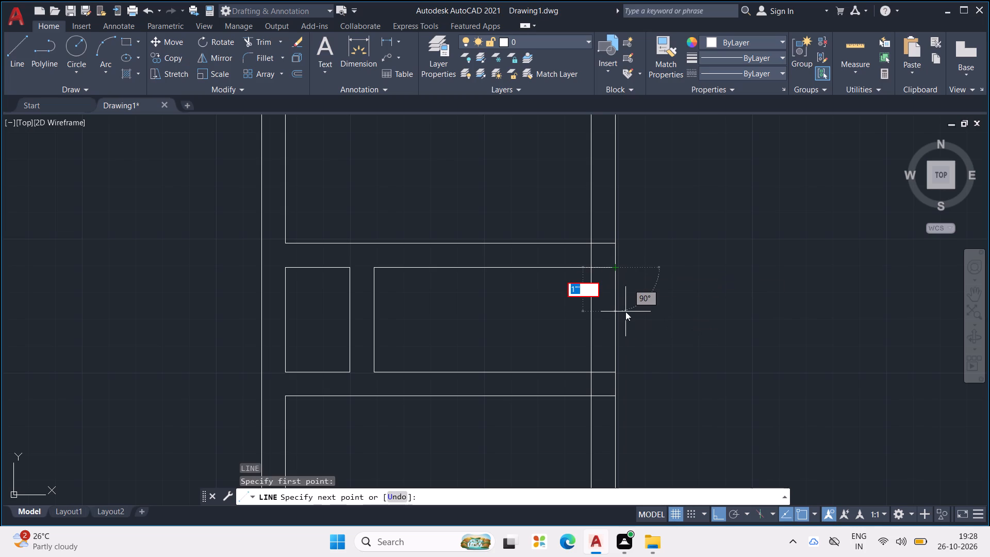
key(BackSpace)
key(1)
key(shift+quotedbl)
key(Return)
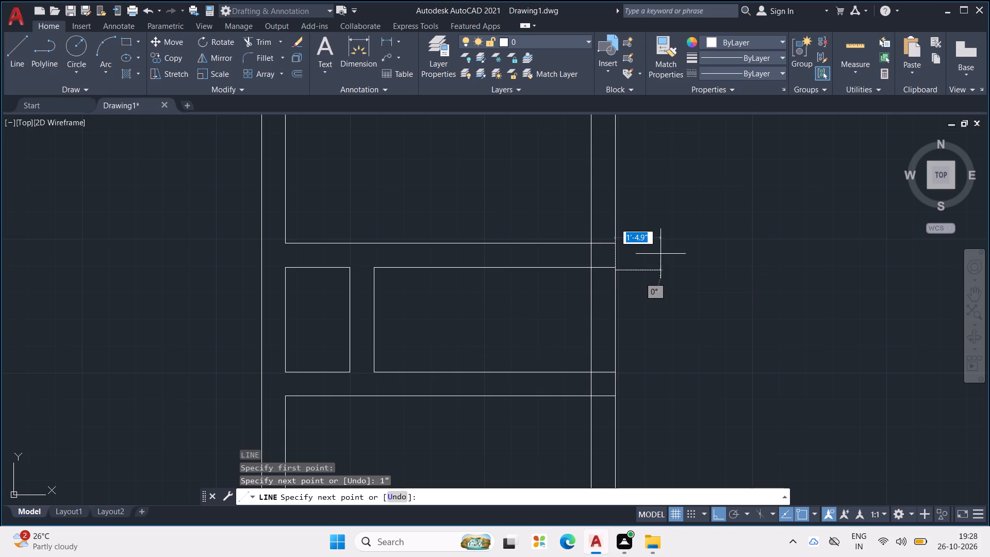
text(3")
key(Return)
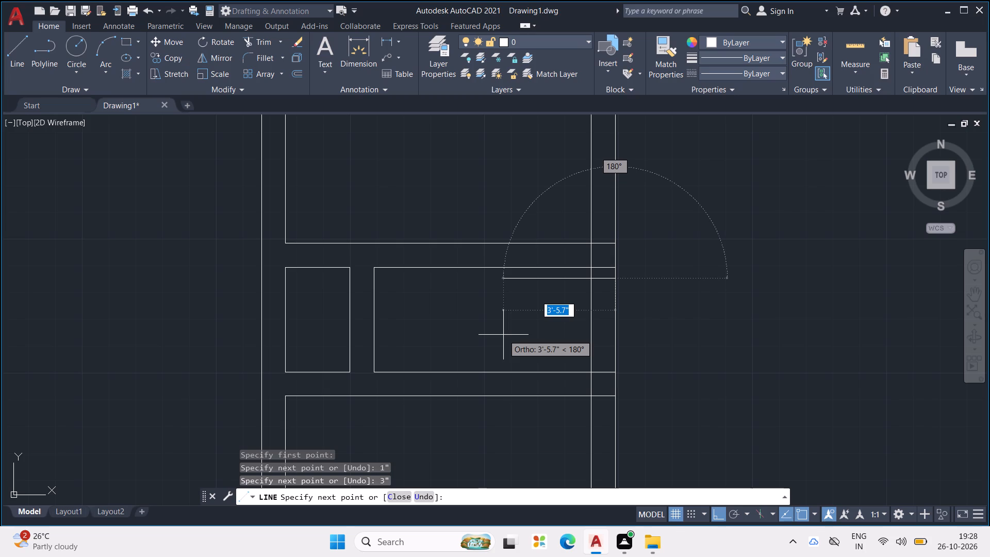
text(2')
key(Return)
text(1")
key(Return)
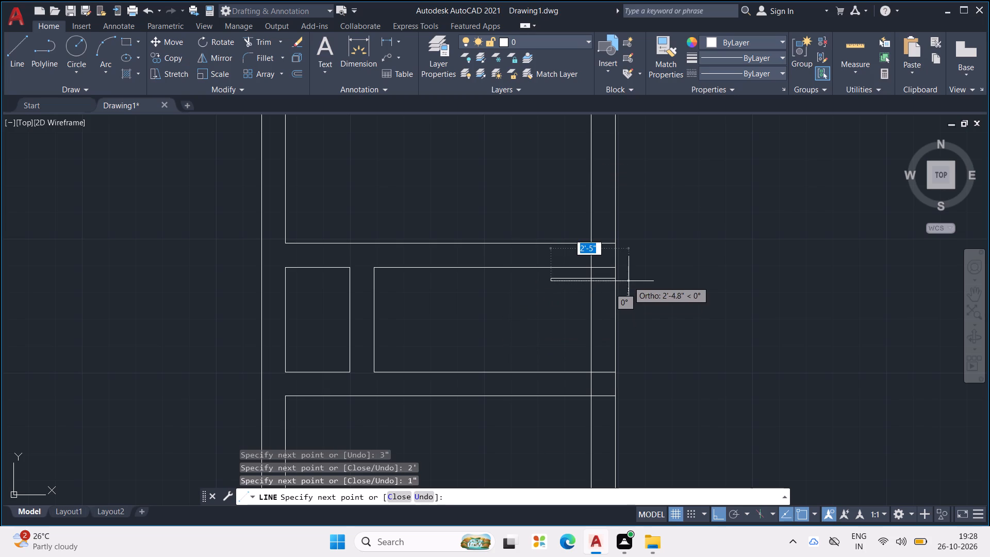
scroll(620, 276, up, 5)
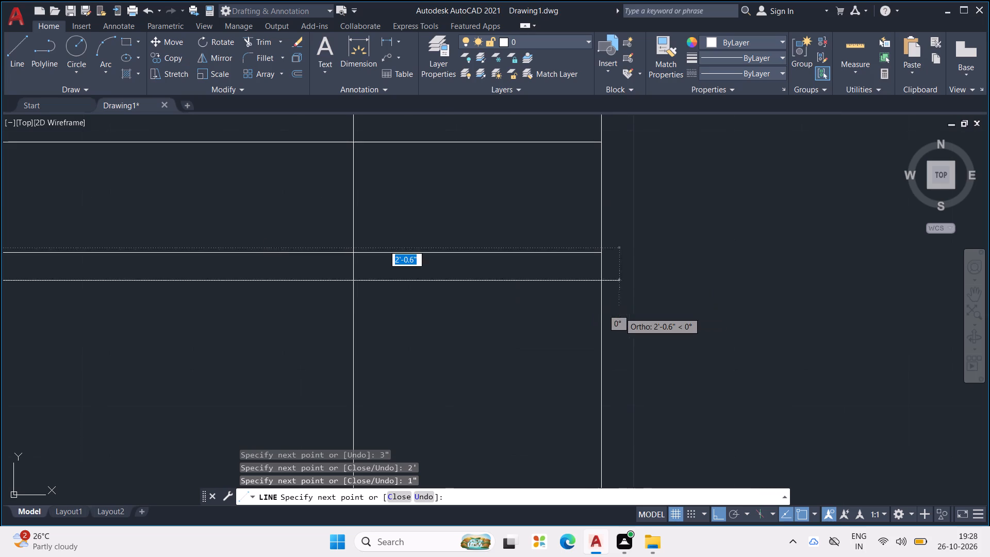
click(605, 285)
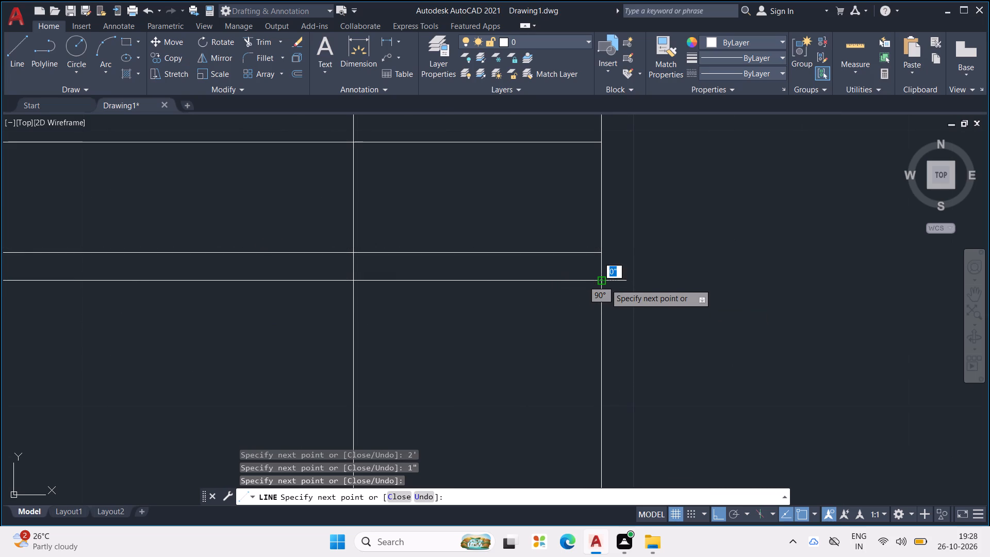
key(Escape)
key(Escape)
scroll(483, 304, down, 2)
key(Escape)
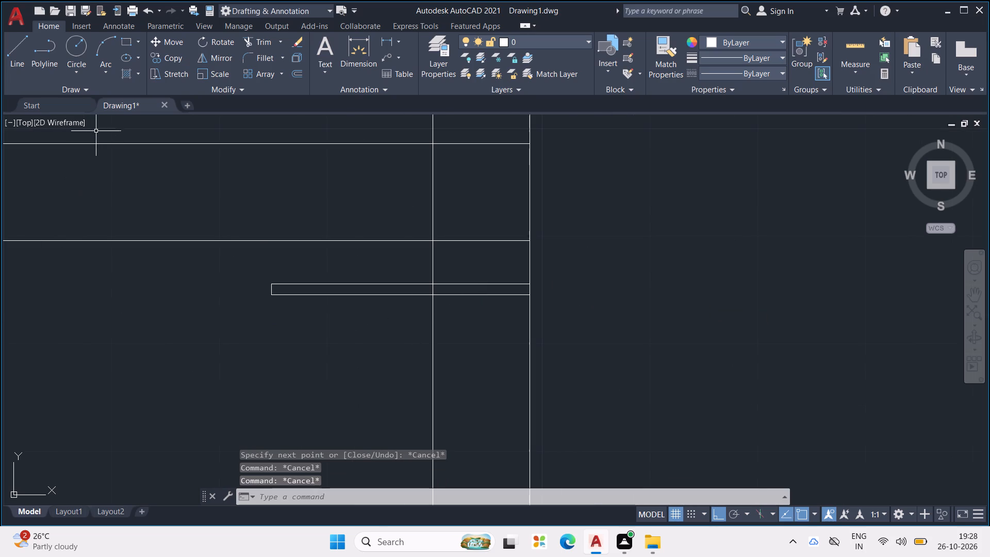
key(Escape)
key(Escape)
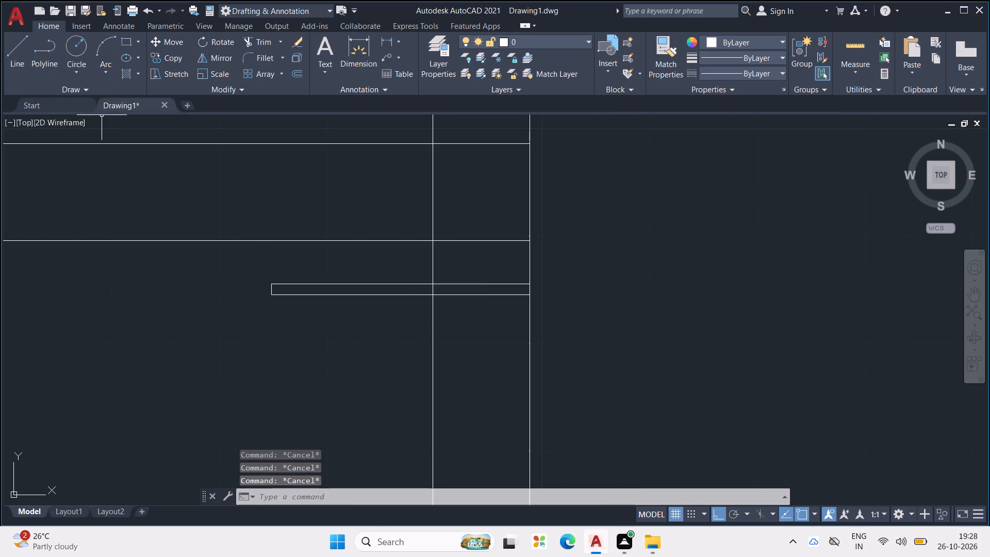
key(Escape)
key(Escape)
key(Escape)
Draw a line 2' down the right wall's outer face from the leaf's lower edge, continuing across the wall to its inner face as a jamb.
key(l)
key(Return)
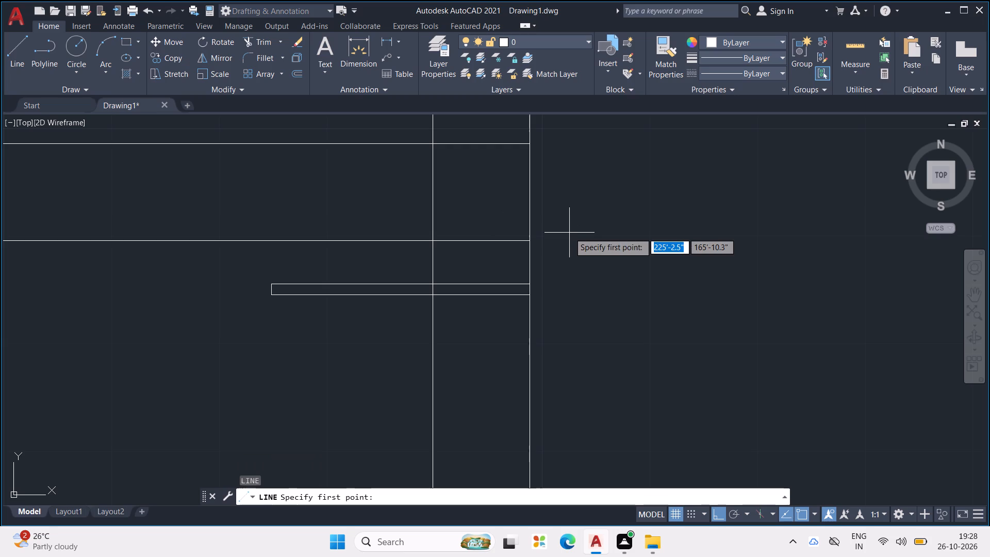
scroll(518, 254, down, 2)
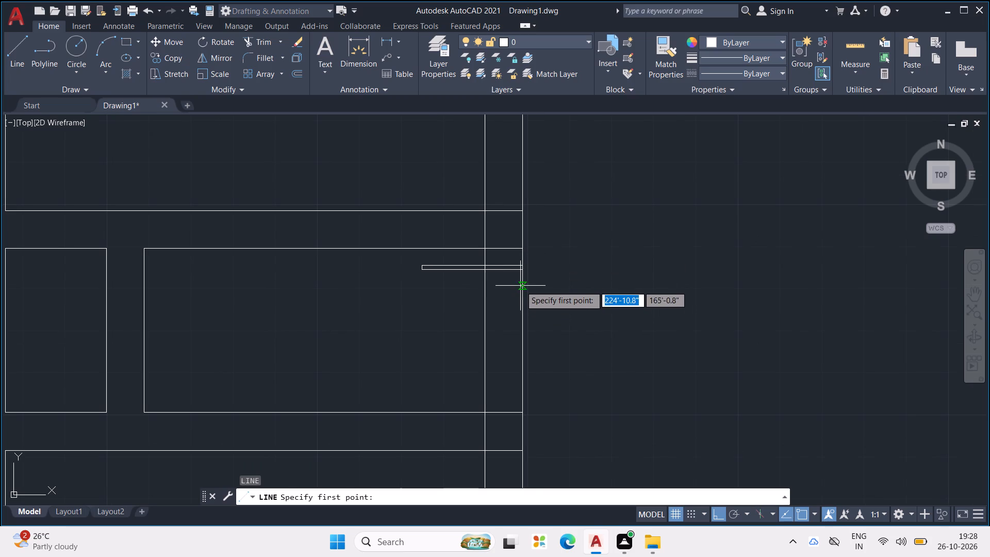
click(524, 274)
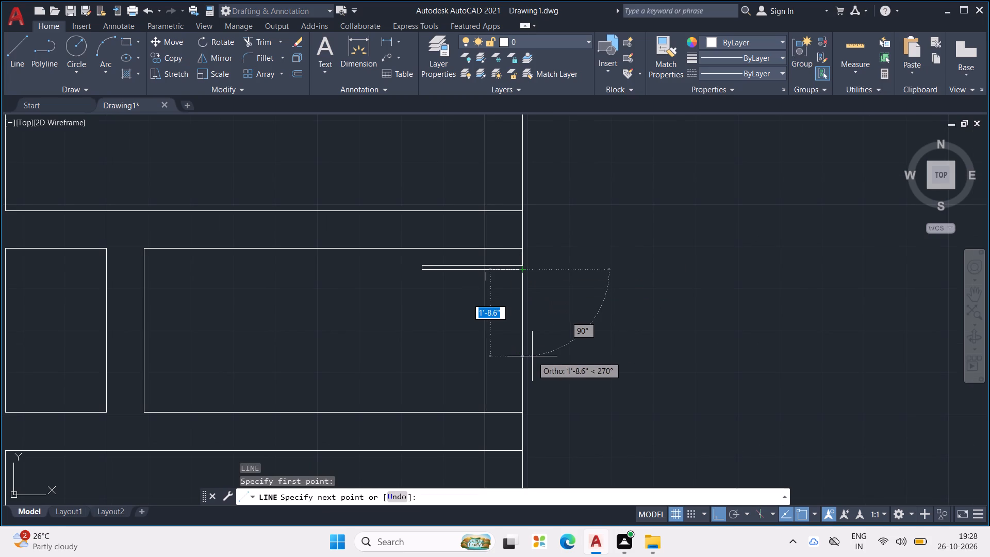
text(2')
key(Return)
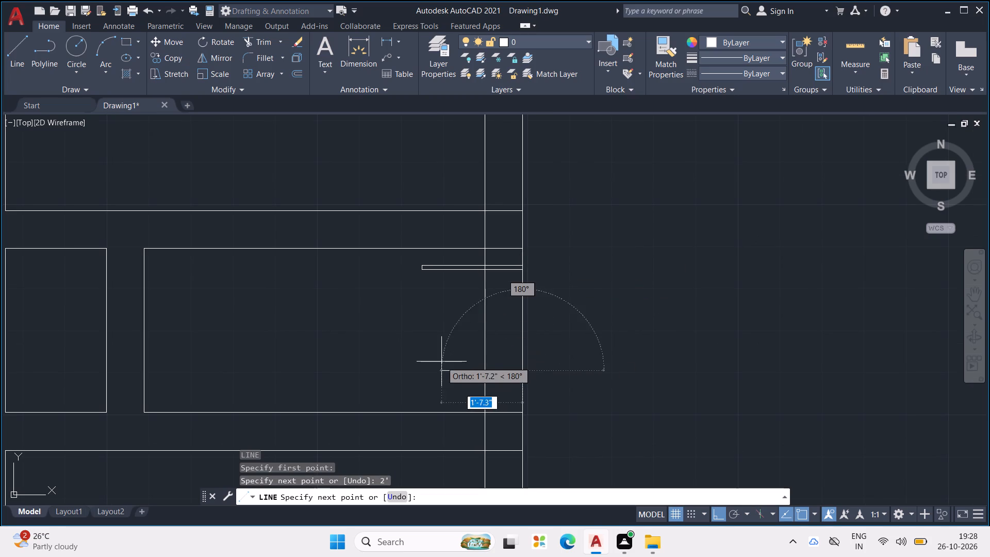
click(484, 370)
key(Escape)
key(Escape)
key(Escape)
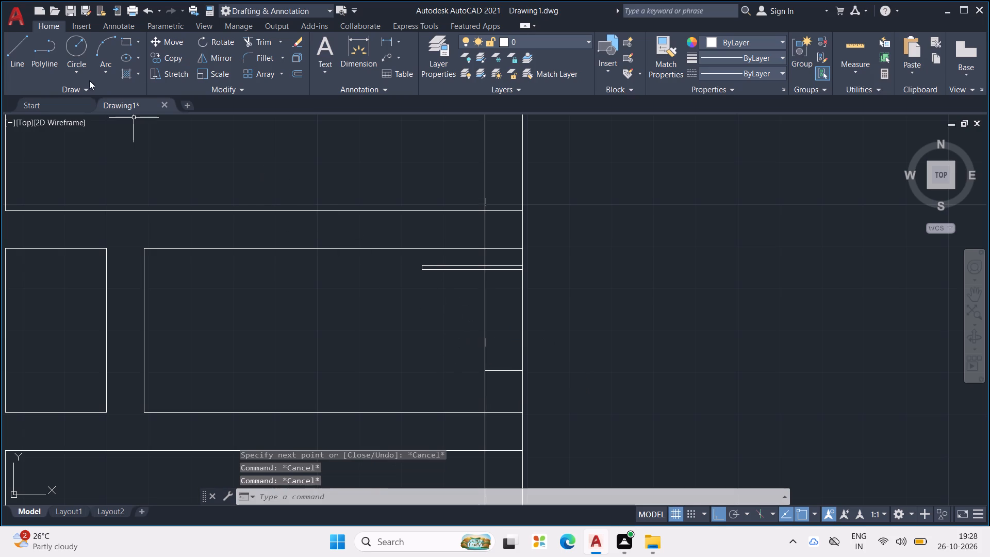
Draw a three-point swing arc through the leaf's two free-end corners to the jamb line's end on the wall's inner face.
click(109, 47)
scroll(388, 269, up, 1)
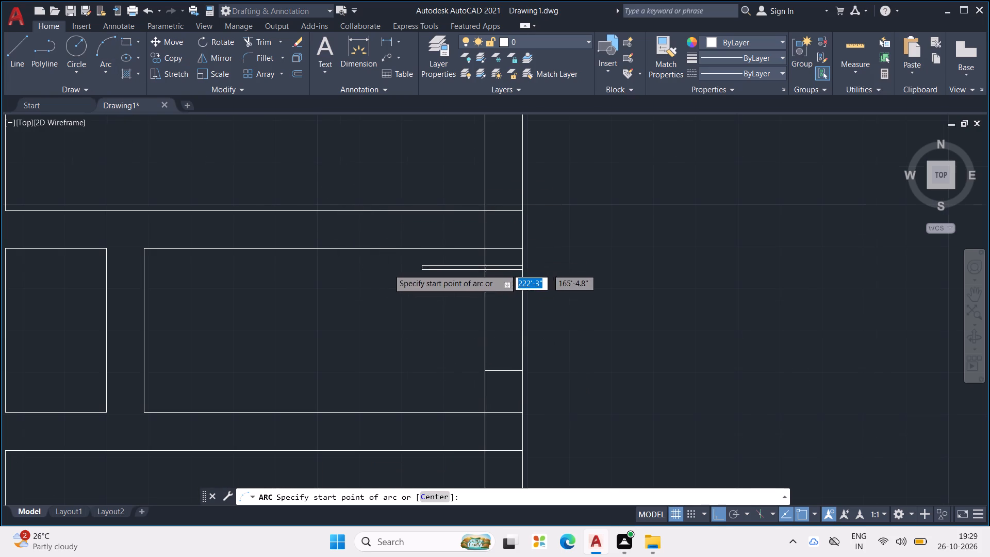
scroll(442, 262, up, 2)
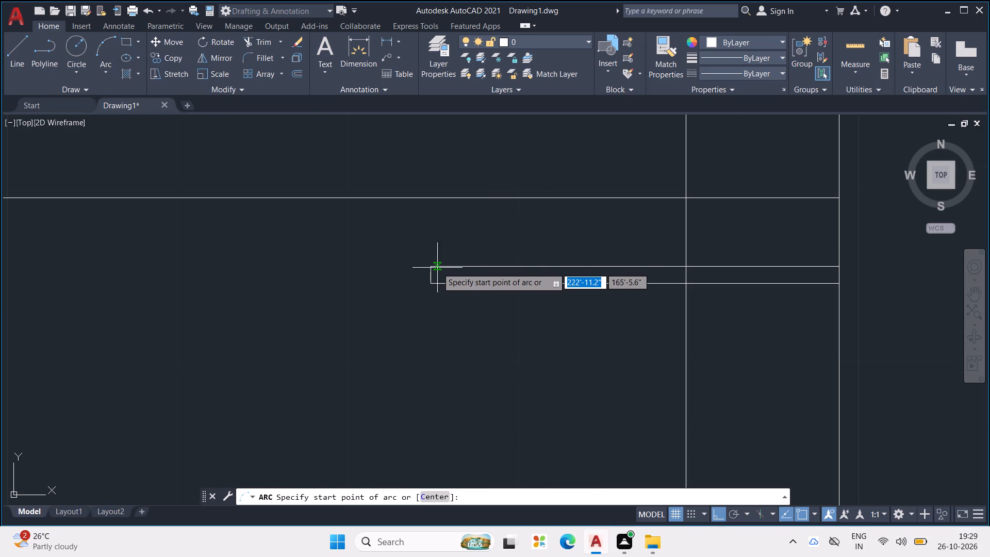
click(435, 269)
click(434, 284)
scroll(455, 303, down, 2)
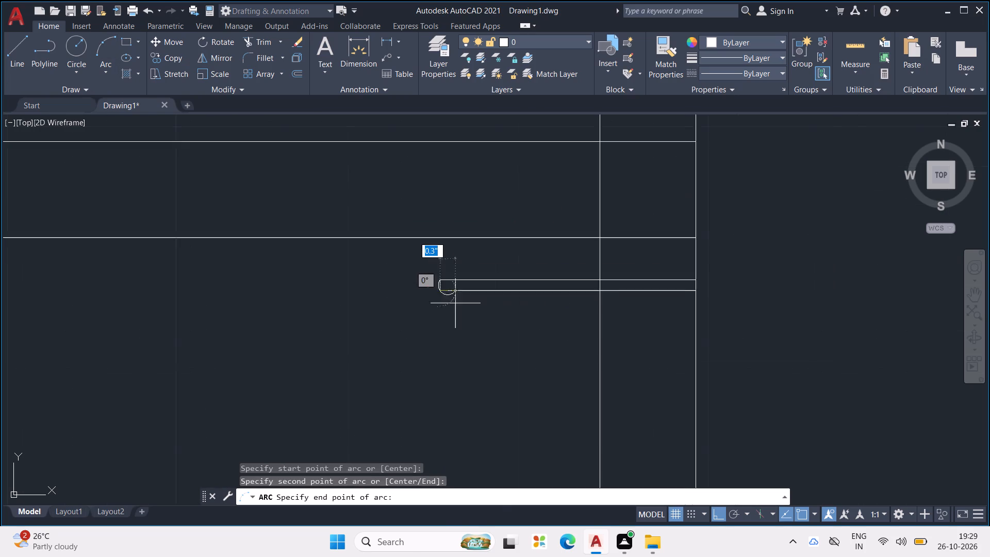
scroll(455, 303, down, 1)
click(551, 455)
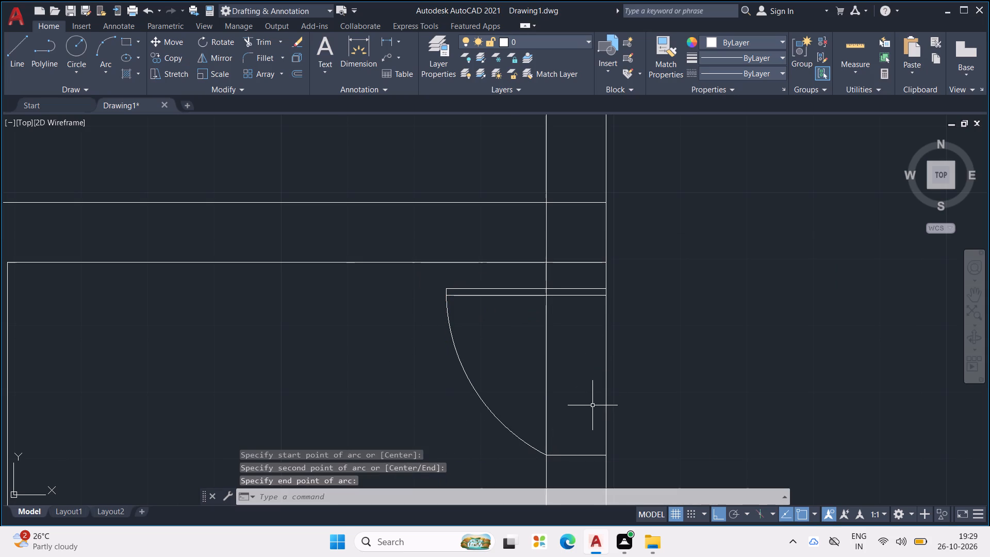
scroll(598, 398, down, 2)
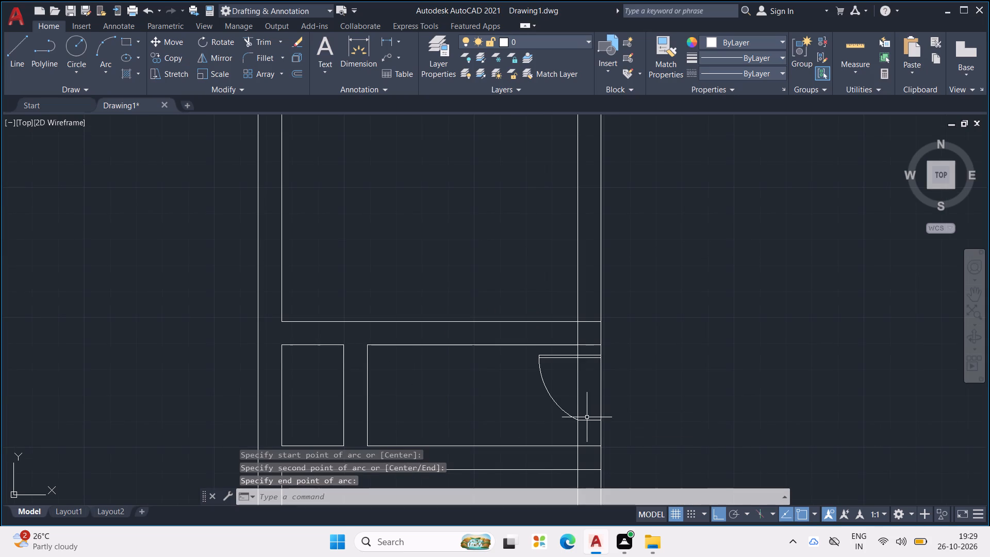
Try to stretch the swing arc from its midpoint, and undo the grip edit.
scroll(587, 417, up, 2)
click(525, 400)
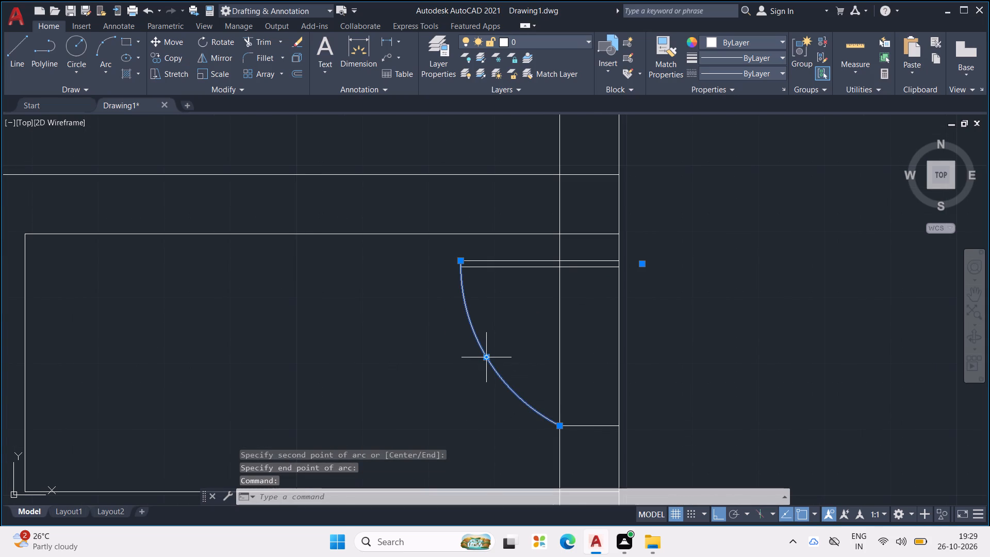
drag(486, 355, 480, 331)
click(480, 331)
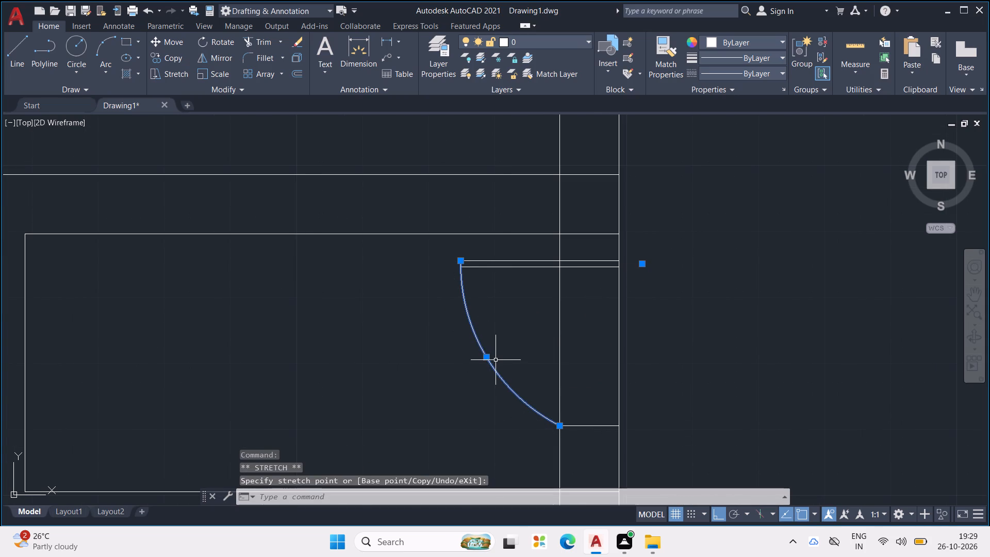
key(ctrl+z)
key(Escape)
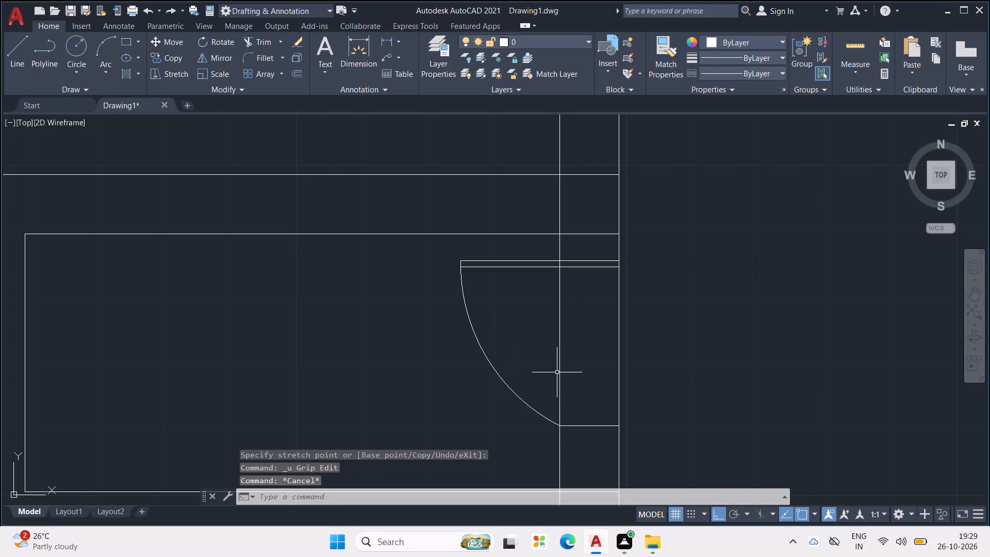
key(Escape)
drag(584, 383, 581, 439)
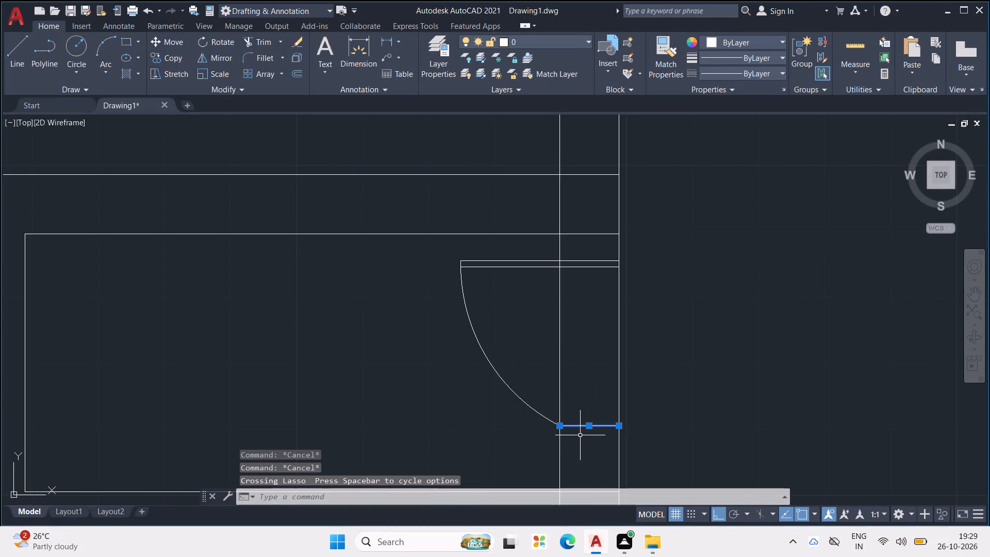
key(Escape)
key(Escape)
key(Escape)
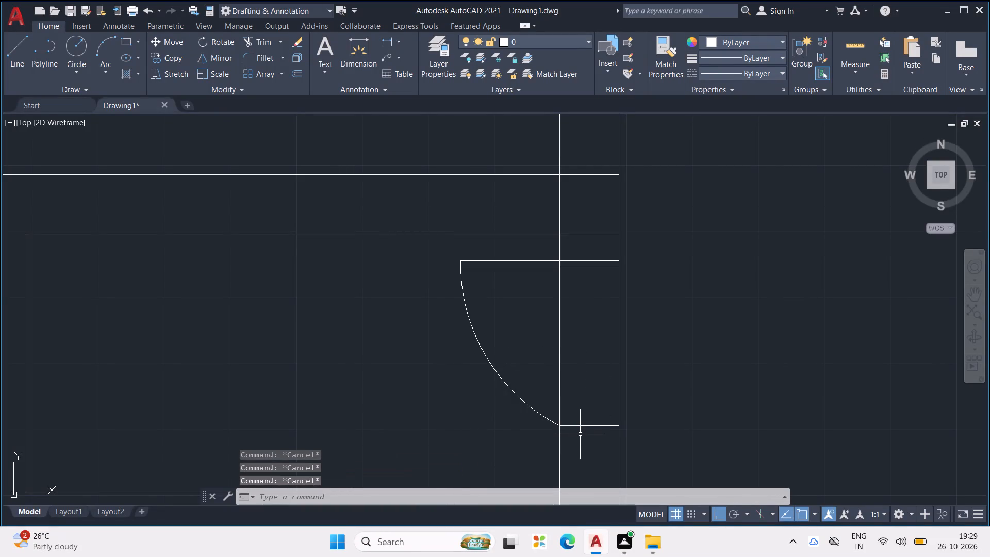
Offset the door leaf's lower edge 1.5' downward.
text(OFF)
key(Return)
text(1.5)
text('\)
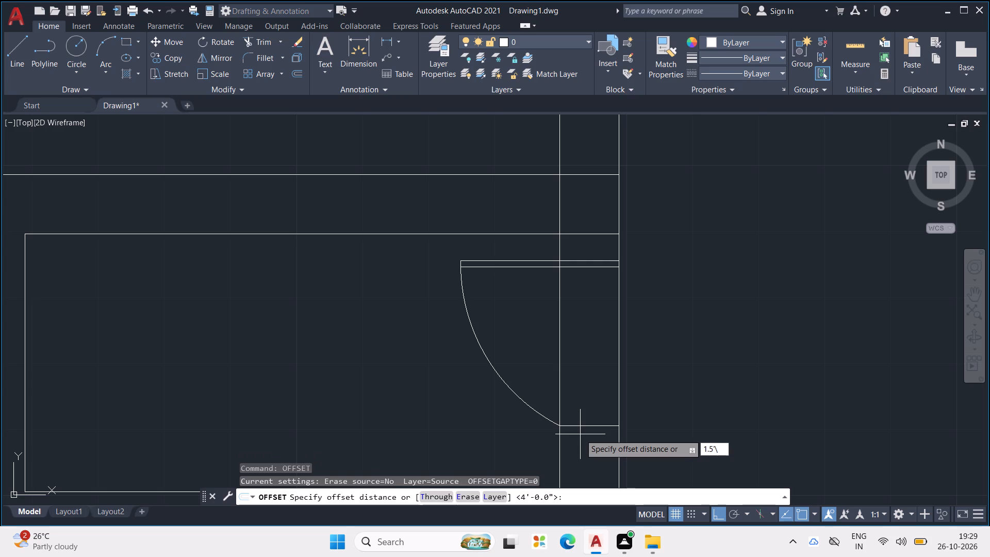
key(BackSpace)
key(Return)
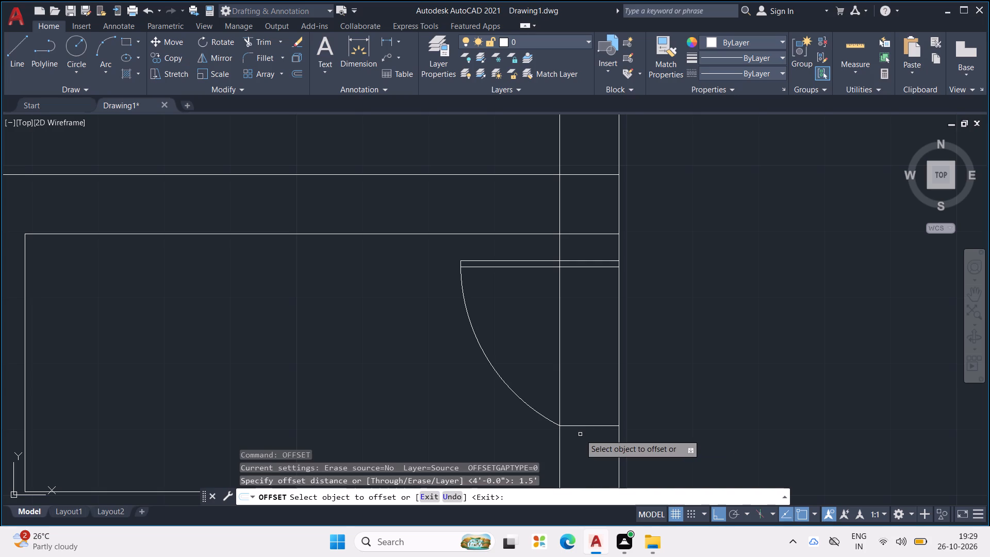
click(599, 267)
click(617, 347)
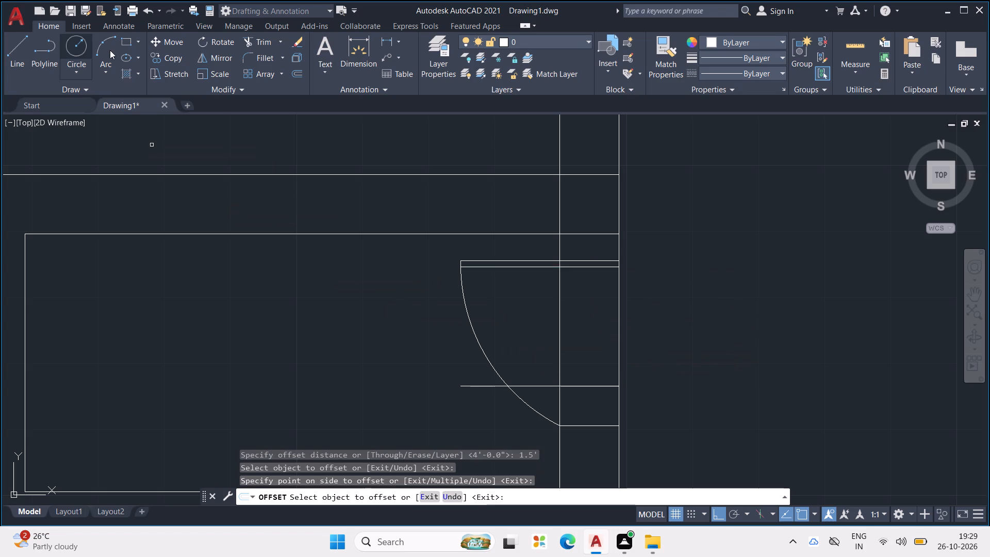
Draw a second three-point swing arc through the leaf's free-end corners to where the offset line meets the right wall's inner face.
click(108, 48)
scroll(278, 144, up, 2)
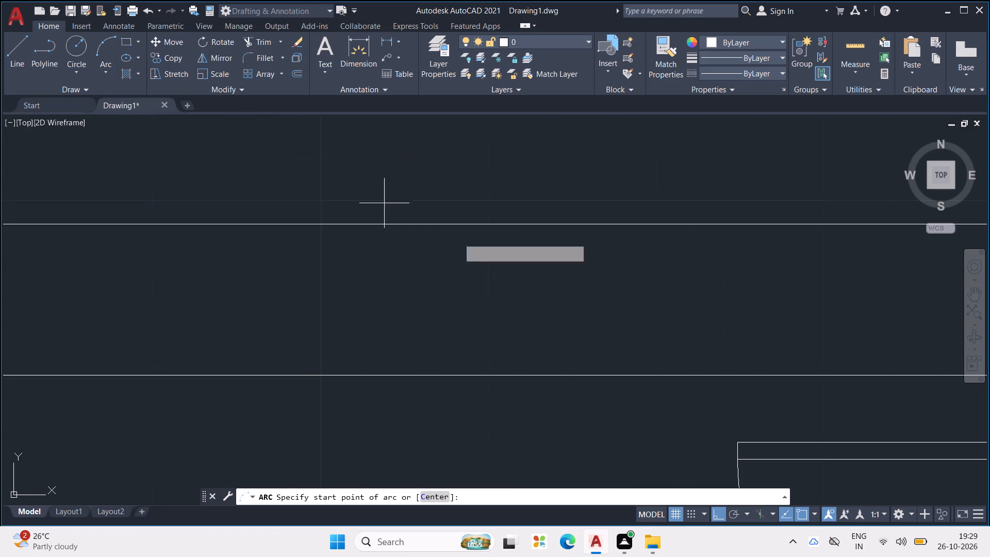
middle_drag(551, 290, 352, 178)
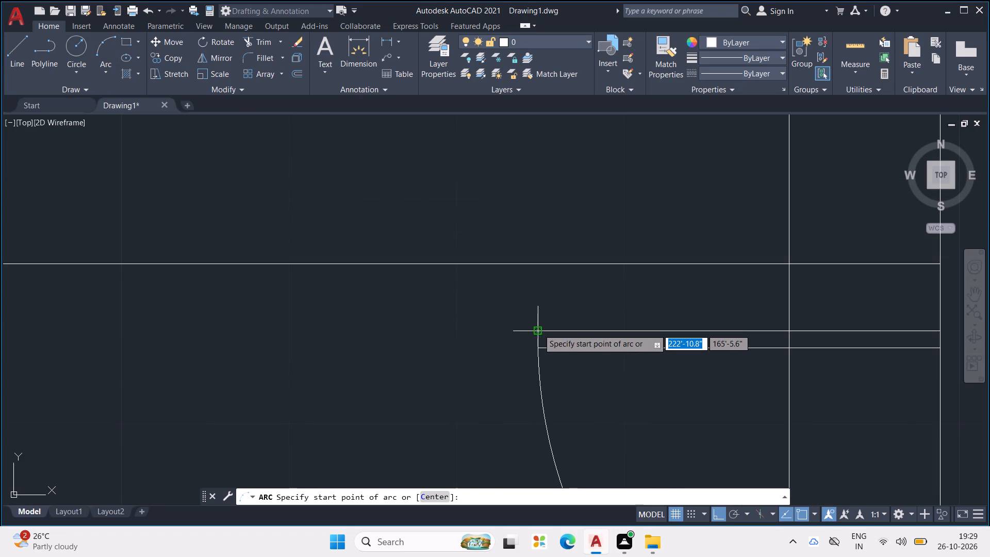
click(538, 329)
click(542, 346)
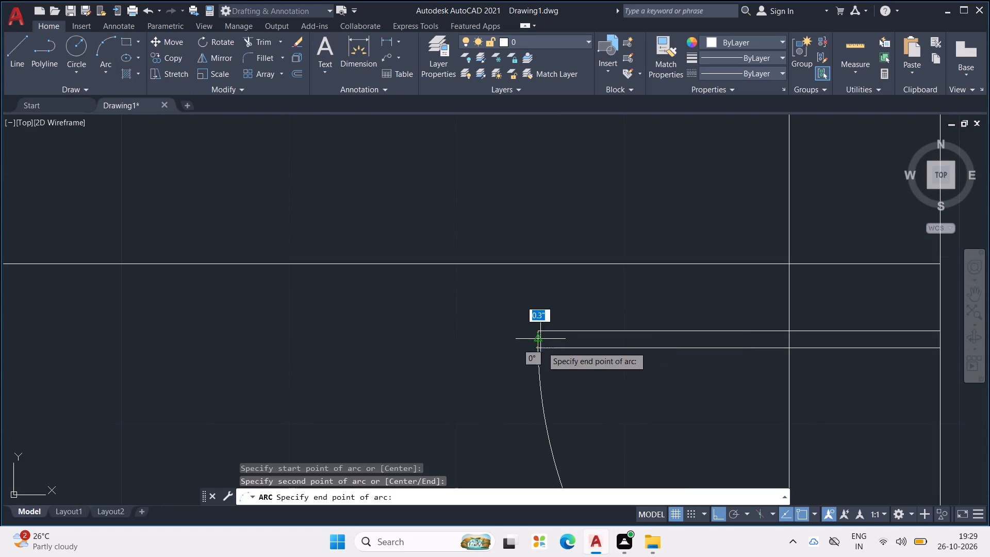
middle_drag(542, 323, 340, 250)
scroll(551, 328, down, 2)
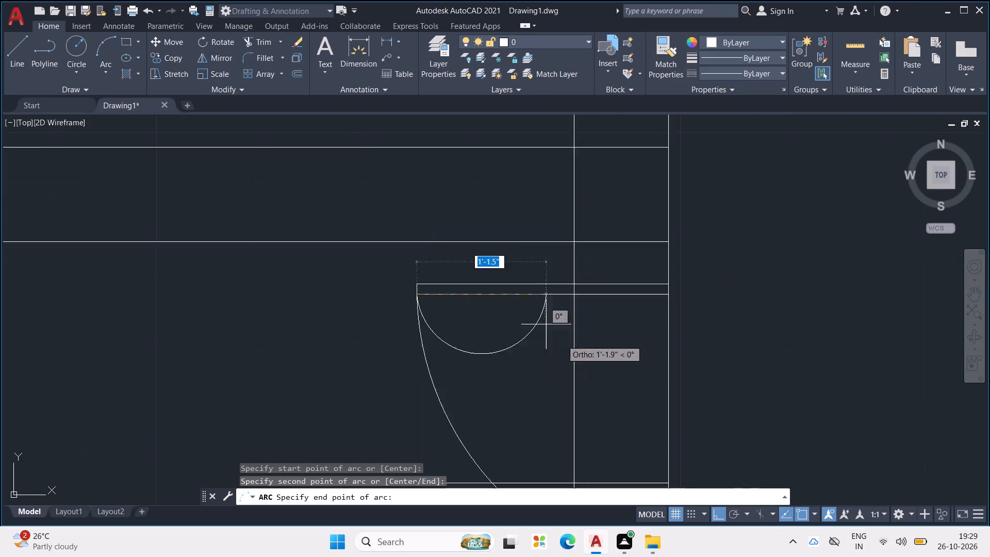
middle_drag(469, 270, 415, 214)
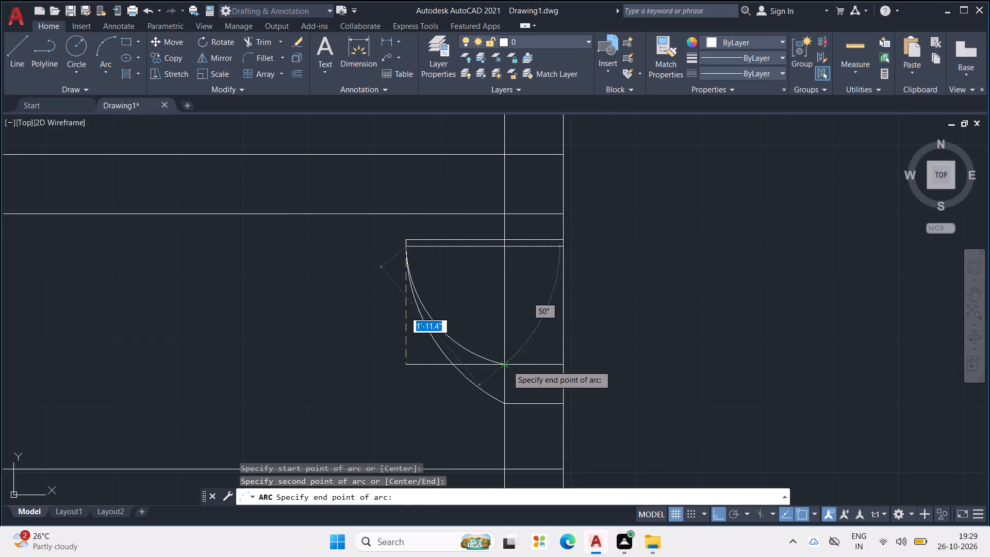
click(507, 365)
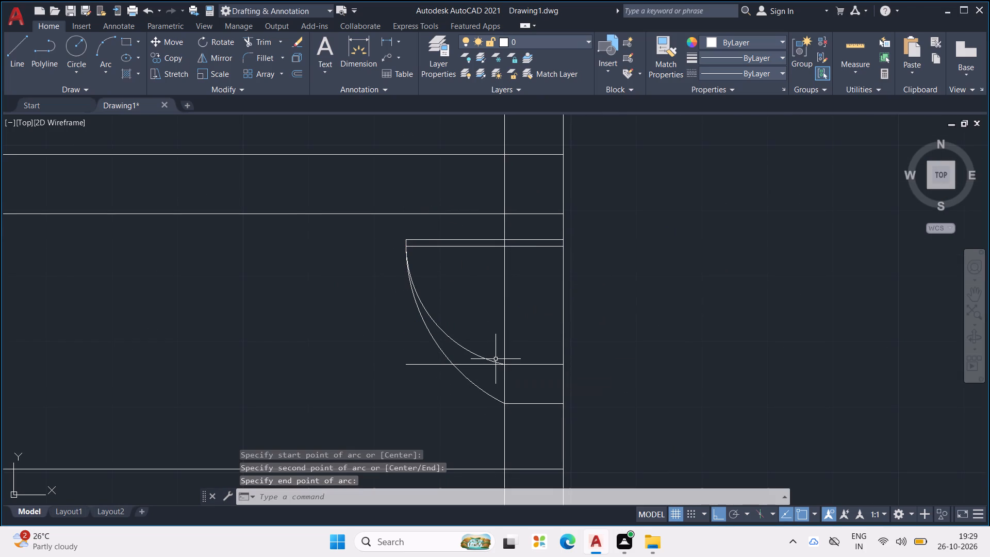
Erase the larger of the two swing arcs at the right wall's door.
key(Escape)
click(475, 377)
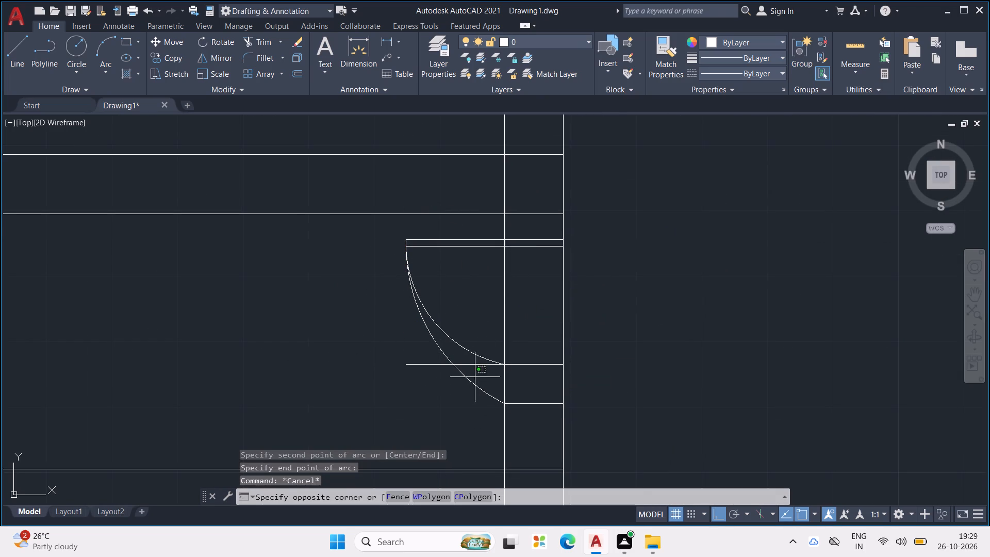
click(470, 378)
click(465, 378)
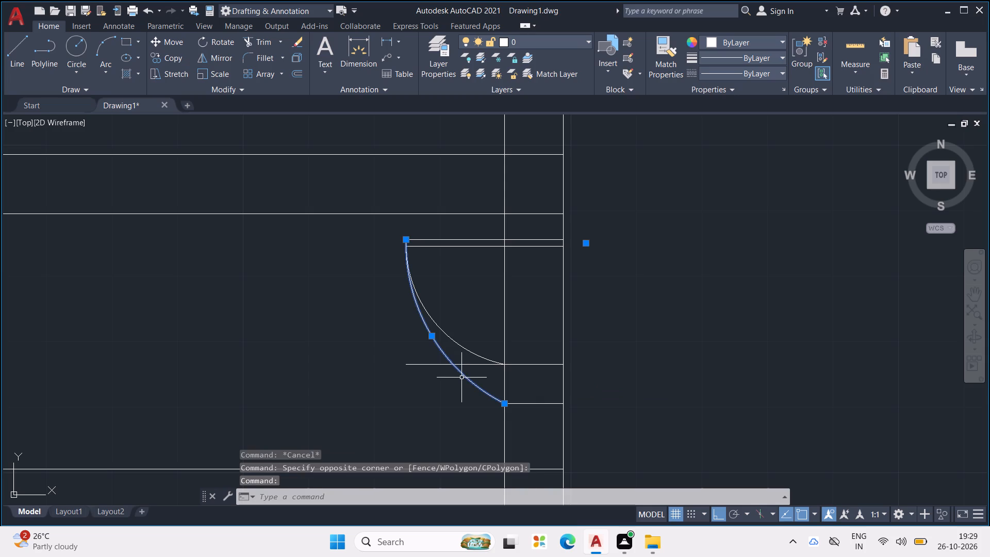
key(Delete)
key(Delete)
Erase the old lower jamb line across the right wall, below the offset line.
drag(530, 386, 532, 410)
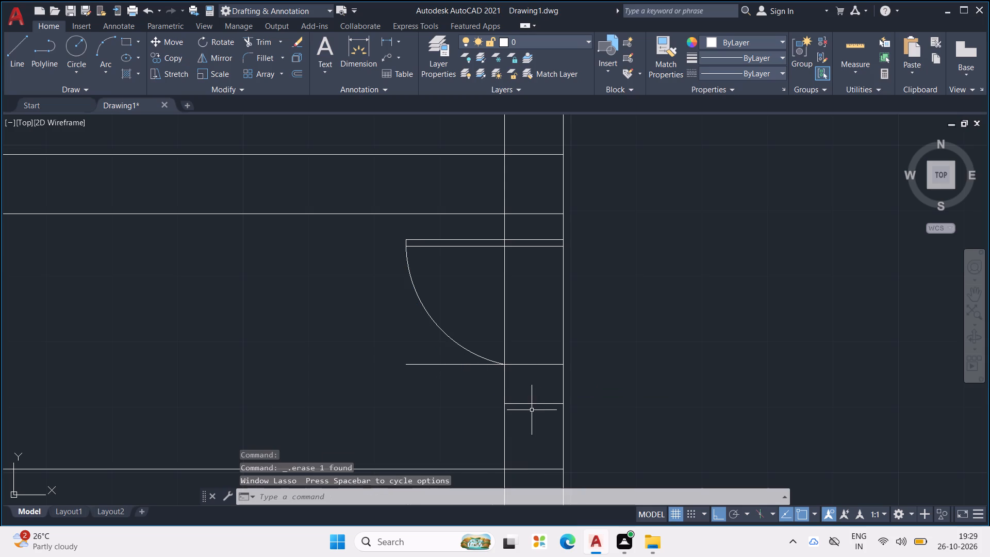
click(534, 416)
drag(534, 416, 535, 389)
drag(536, 389, 549, 422)
drag(549, 422, 540, 394)
key(Delete)
key(Delete)
key(Delete)
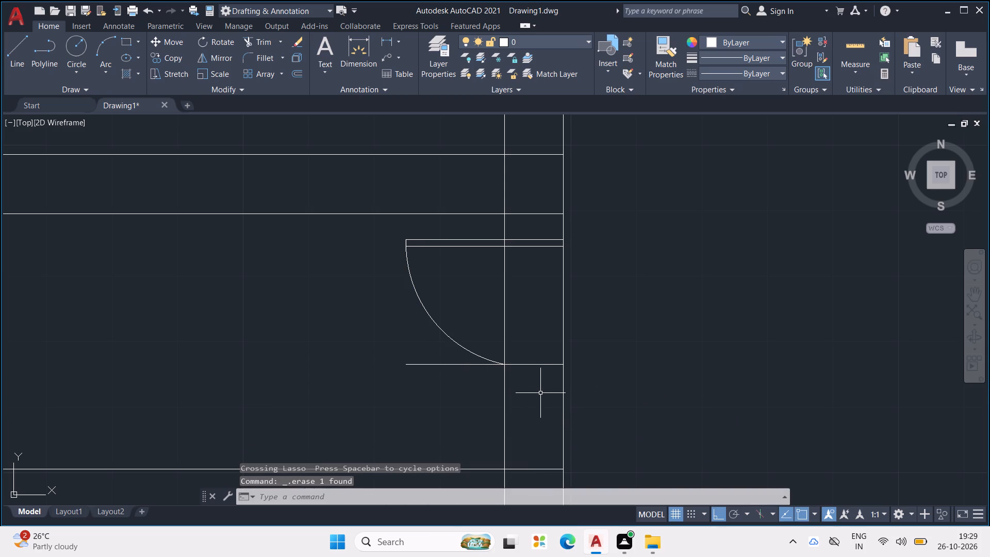
key(Delete)
key(Delete)
key(Delete)
key(Delete)
key(Delete)
key(Delete)
key(Delete)
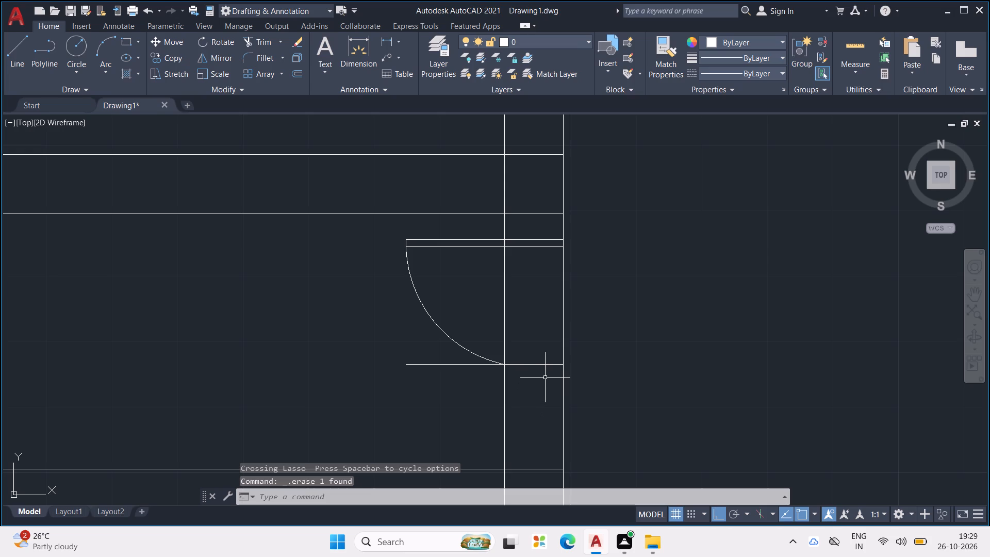
Trim the offset line back to the wall's inner face and cut both wall faces out of the door opening.
key(t)
key(r)
key(Return)
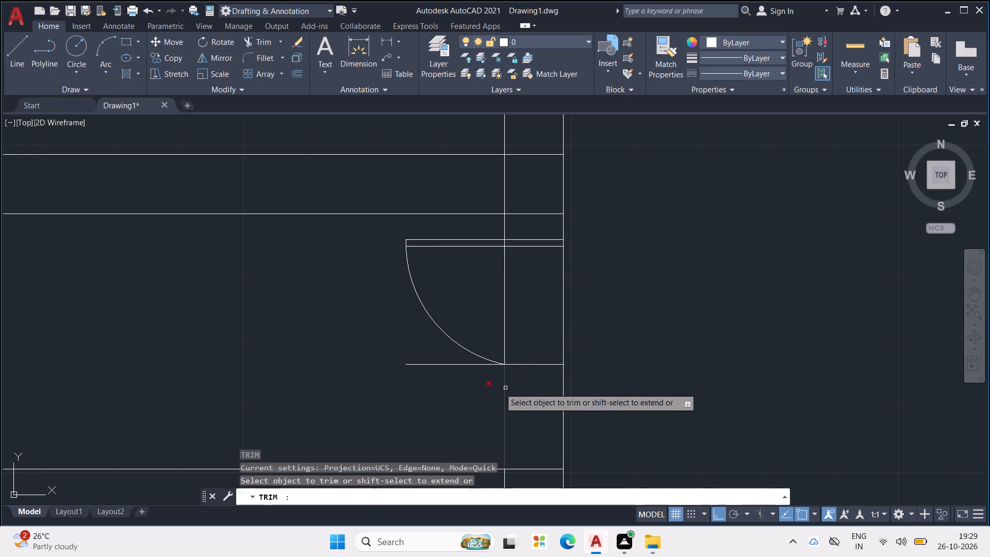
drag(464, 384, 455, 367)
click(440, 364)
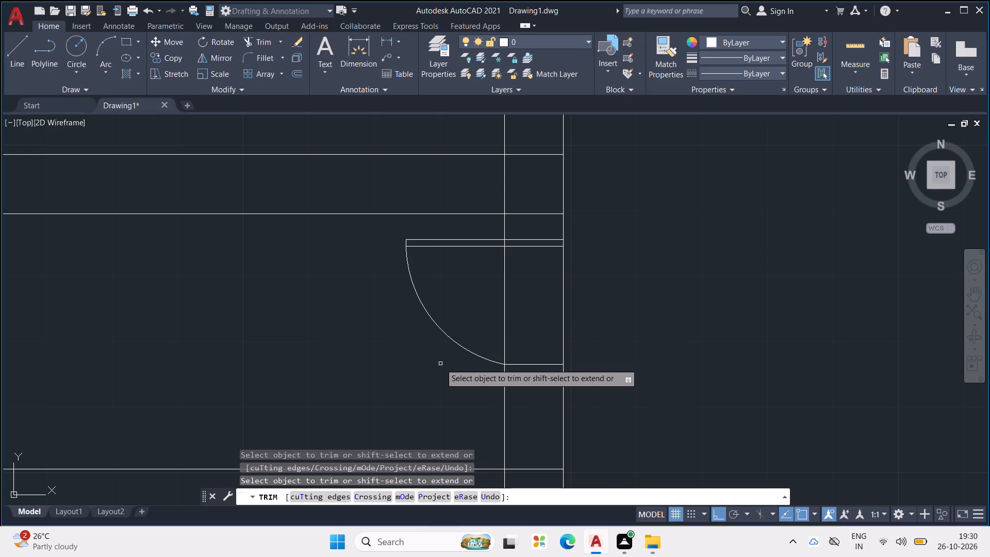
drag(481, 314, 608, 299)
Trim the partition-to-right-wall junction open and remove the leaf's upper edge and inner-face stub within the wall at the door.
middle_drag(596, 273, 610, 363)
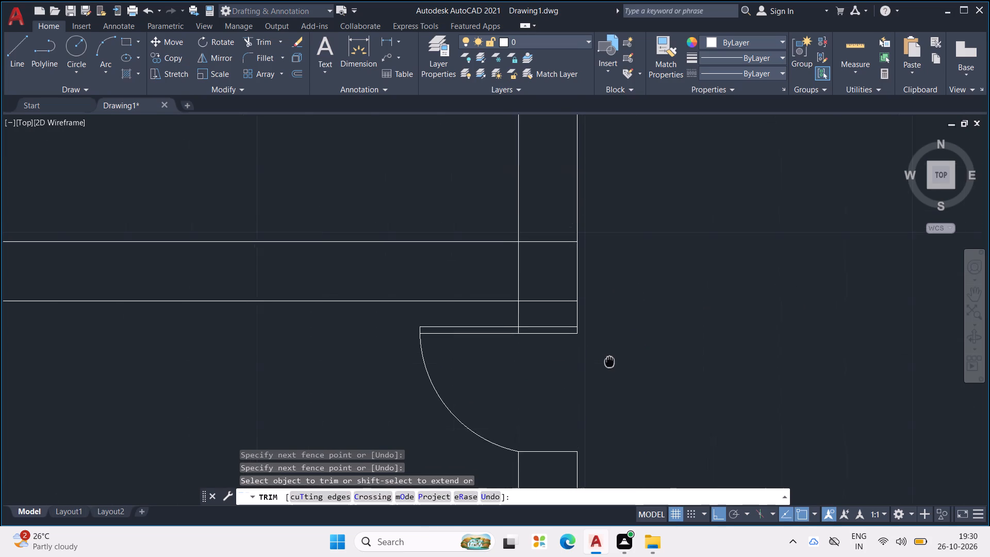
middle_drag(610, 363, 619, 370)
scroll(616, 370, down, 1)
scroll(565, 283, down, 2)
scroll(570, 285, up, 2)
drag(571, 287, 544, 313)
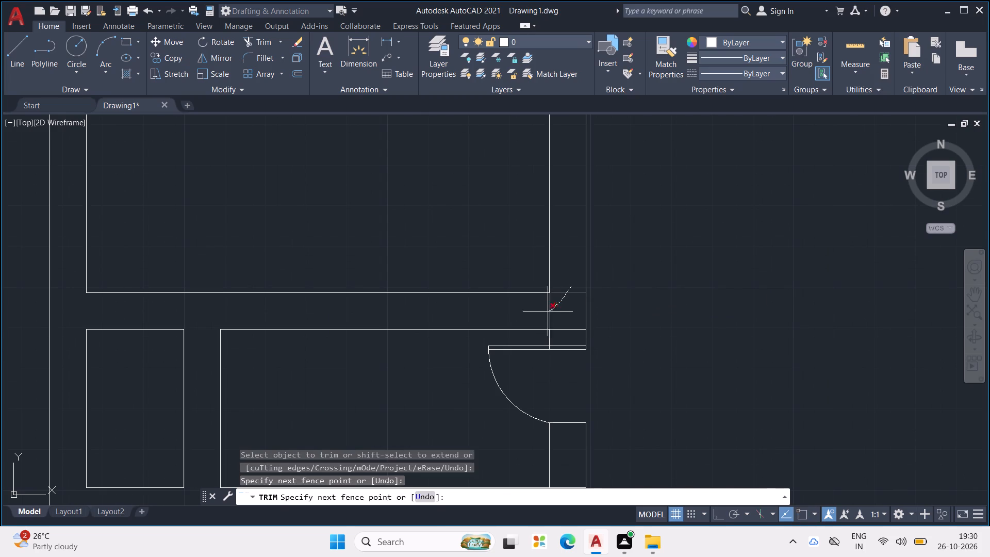
drag(538, 317, 575, 337)
scroll(569, 338, up, 1)
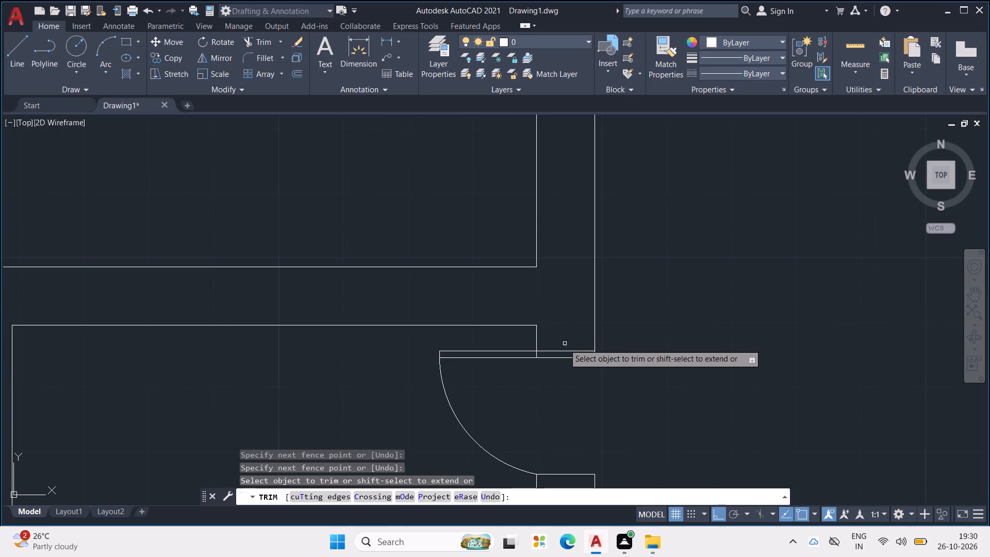
click(562, 350)
scroll(528, 359, up, 5)
drag(547, 341, 592, 329)
scroll(593, 286, down, 6)
key(Escape)
Extend the leaf's lower edge across the wall at the door below the horizontal partition, and close it up to the upper edge.
scroll(673, 226, down, 3)
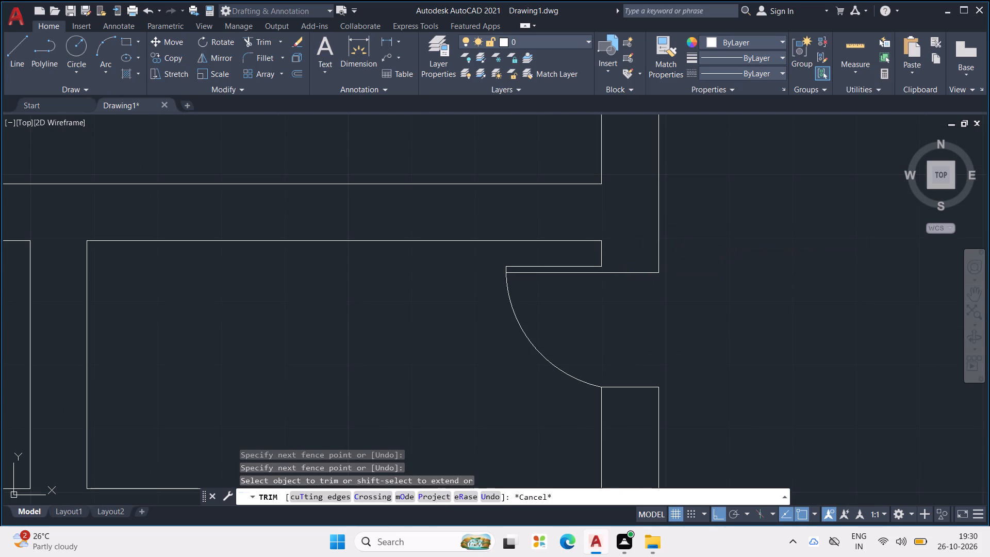
scroll(629, 280, down, 1)
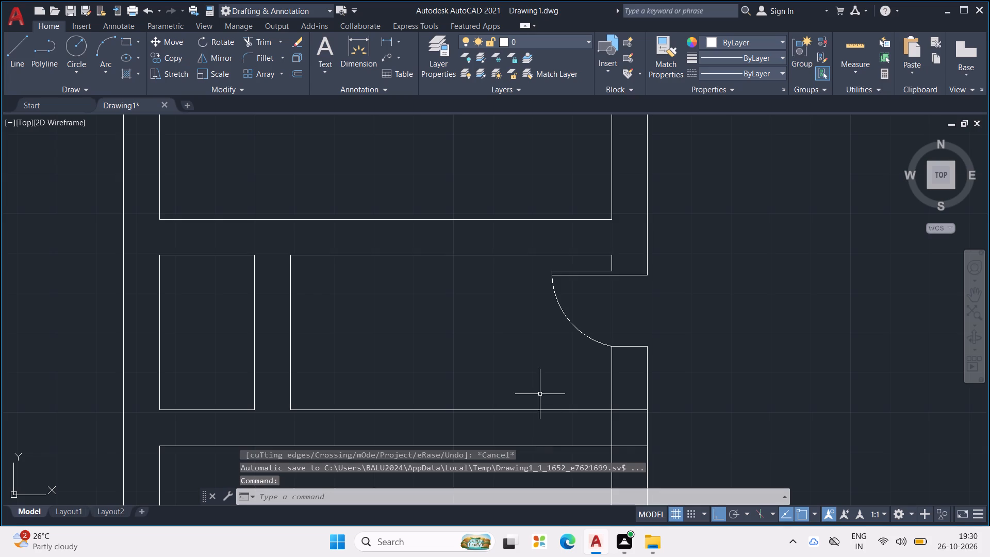
middle_drag(540, 394, 530, 504)
scroll(530, 504, down, 3)
scroll(520, 294, up, 2)
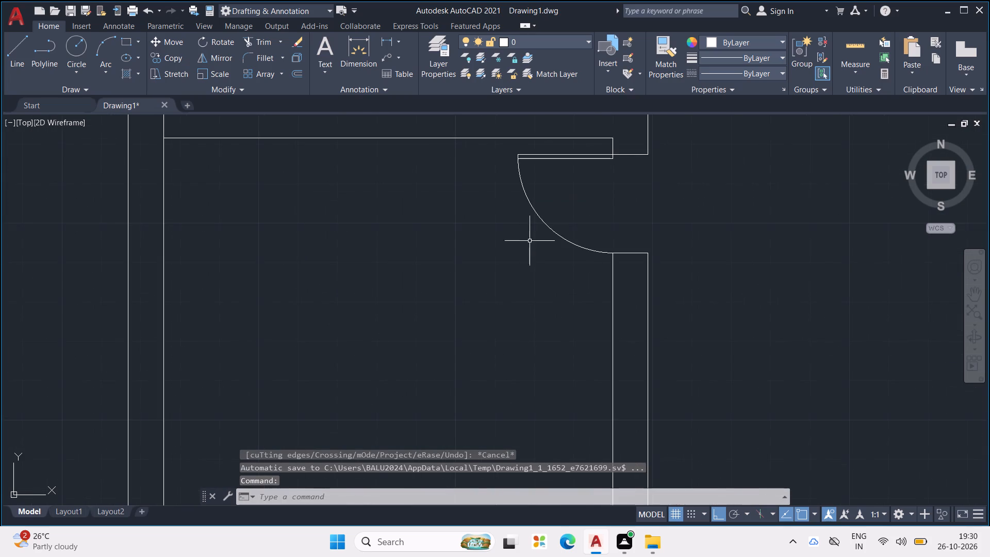
middle_drag(530, 241, 545, 355)
key(Escape)
key(Escape)
key(l)
key(Return)
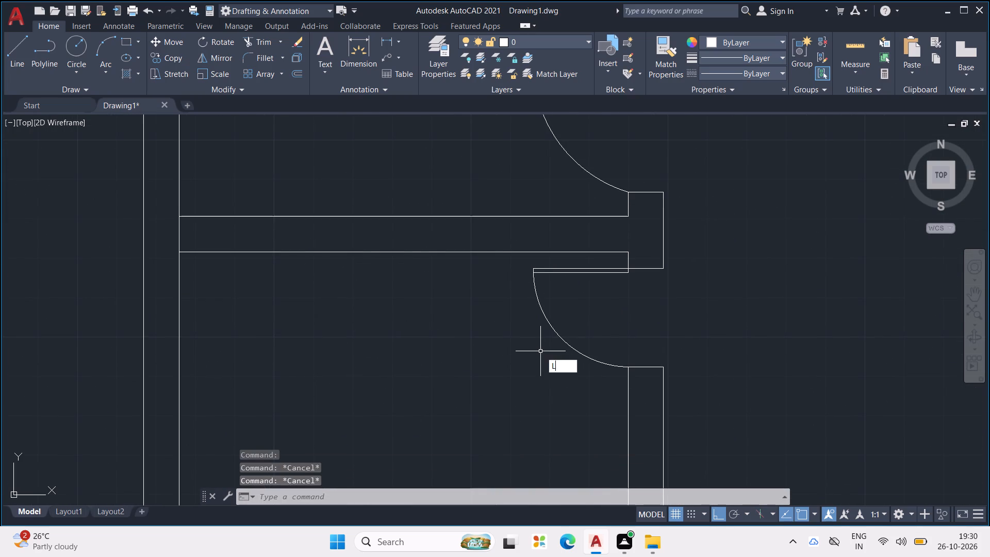
scroll(618, 276, up, 2)
click(640, 267)
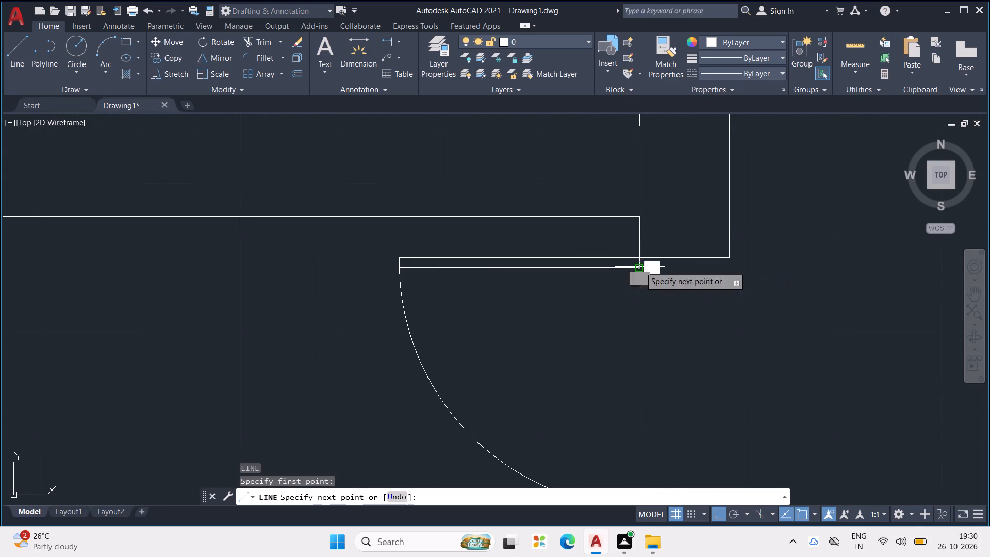
scroll(731, 264, up, 2)
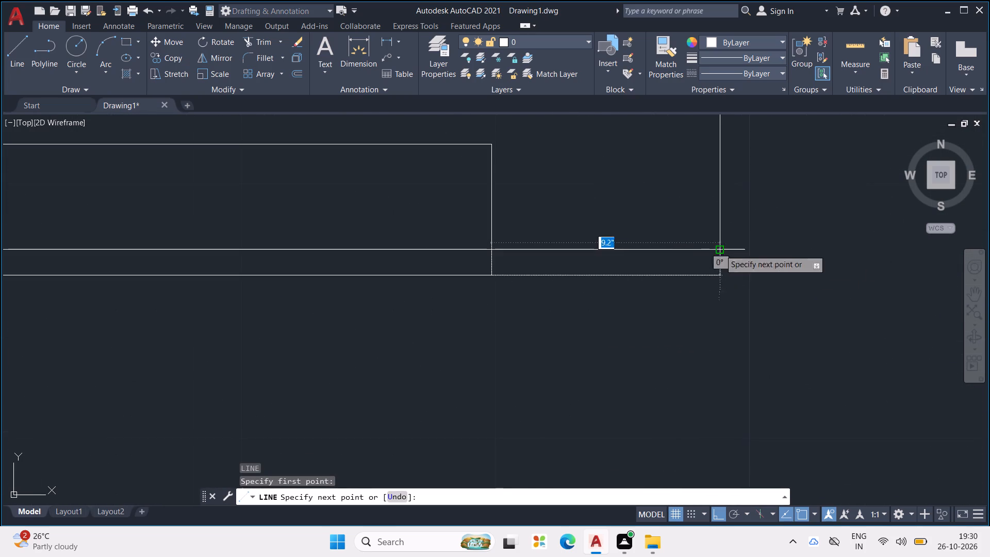
click(719, 273)
click(722, 251)
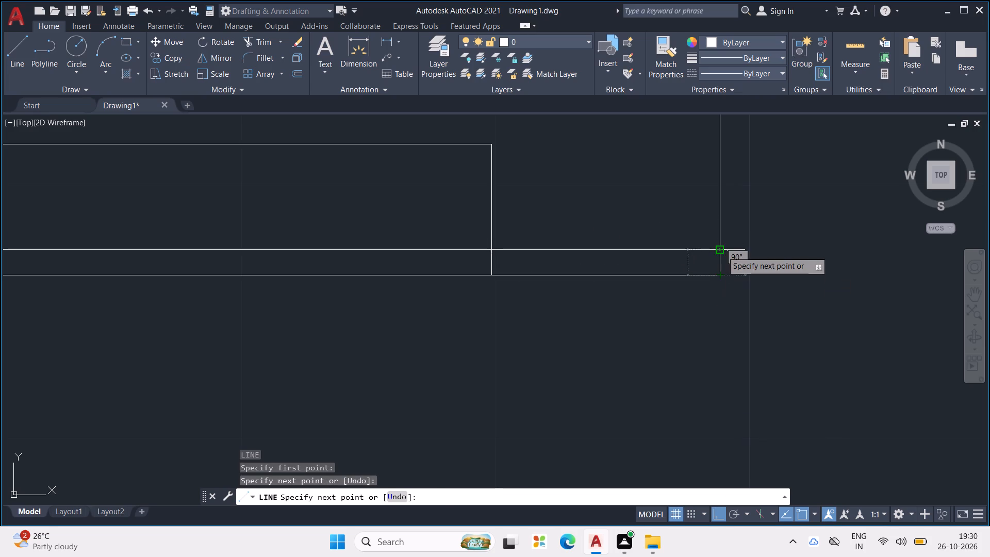
key(Escape)
scroll(722, 251, down, 3)
middle_drag(721, 255, 689, 453)
key(Escape)
key(Escape)
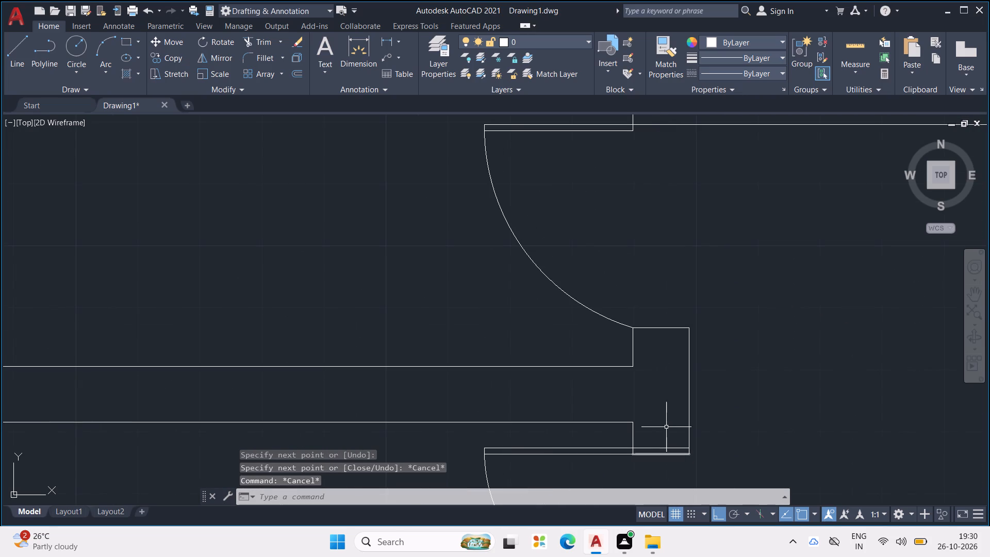
Extend the upper door leaf's top edge 9" across the wall to its opposite face, and close it down to the lower edge.
key(l)
key(Return)
middle_drag(563, 241, 541, 409)
scroll(562, 248, down, 1)
scroll(570, 324, up, 2)
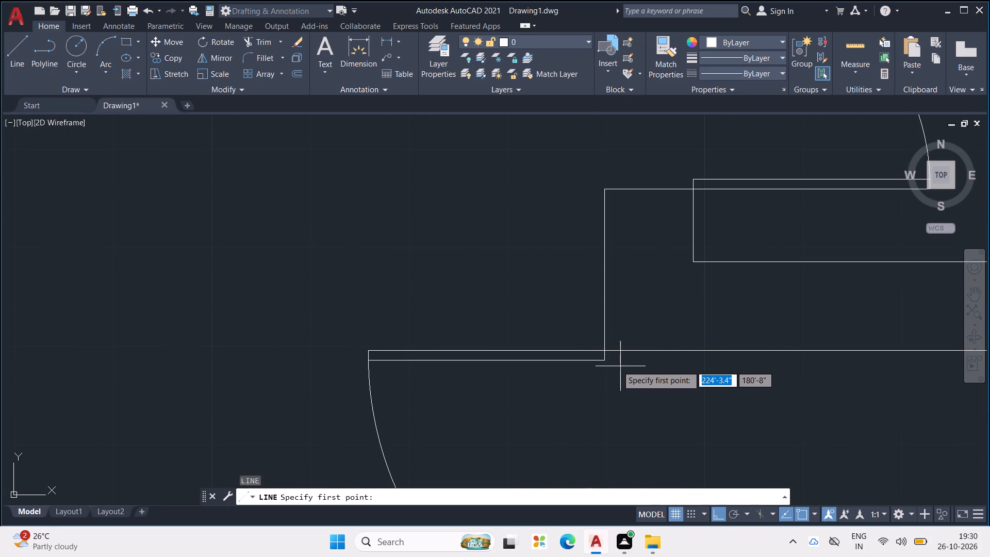
middle_drag(607, 358, 519, 386)
scroll(519, 386, down, 2)
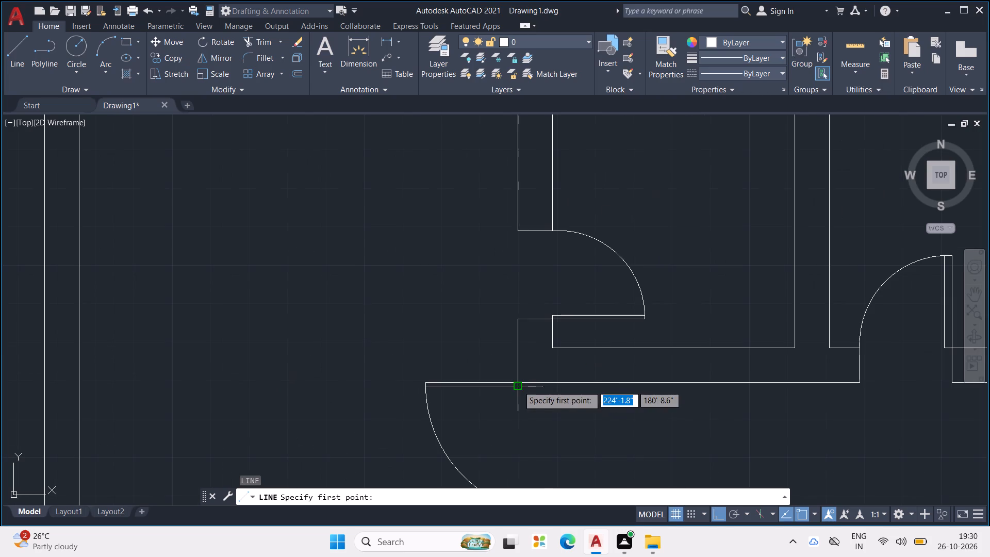
scroll(490, 407, up, 1)
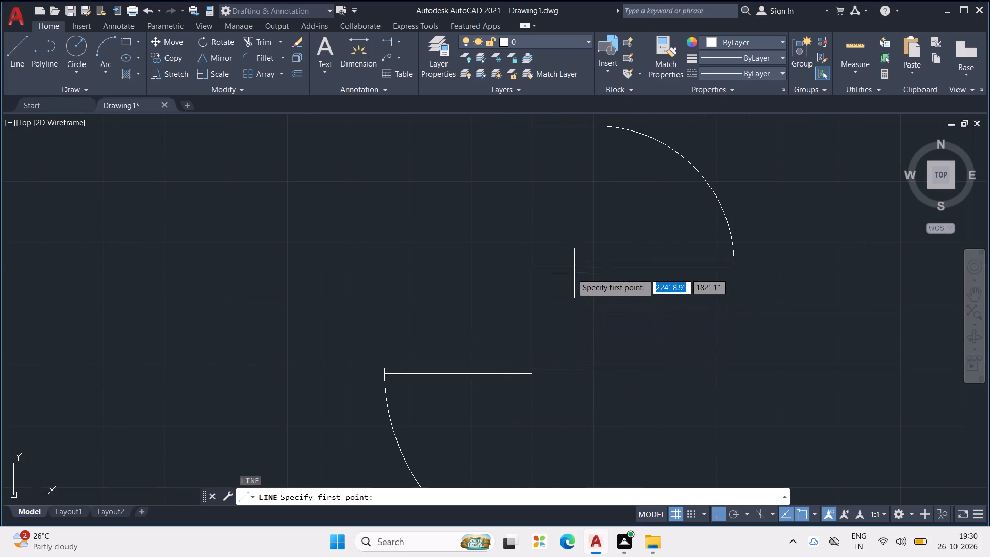
scroll(536, 270, up, 2)
click(521, 264)
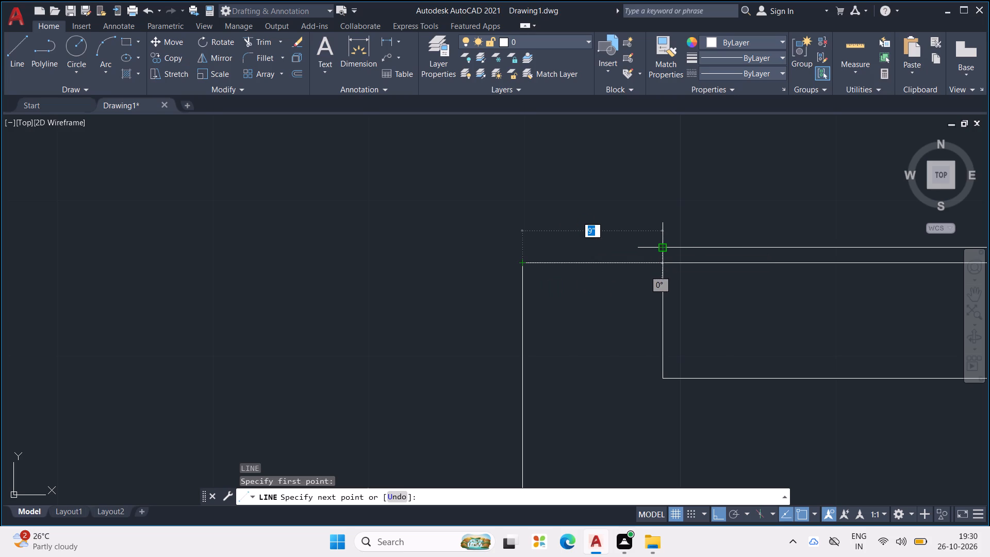
key(Escape)
key(l)
key(Return)
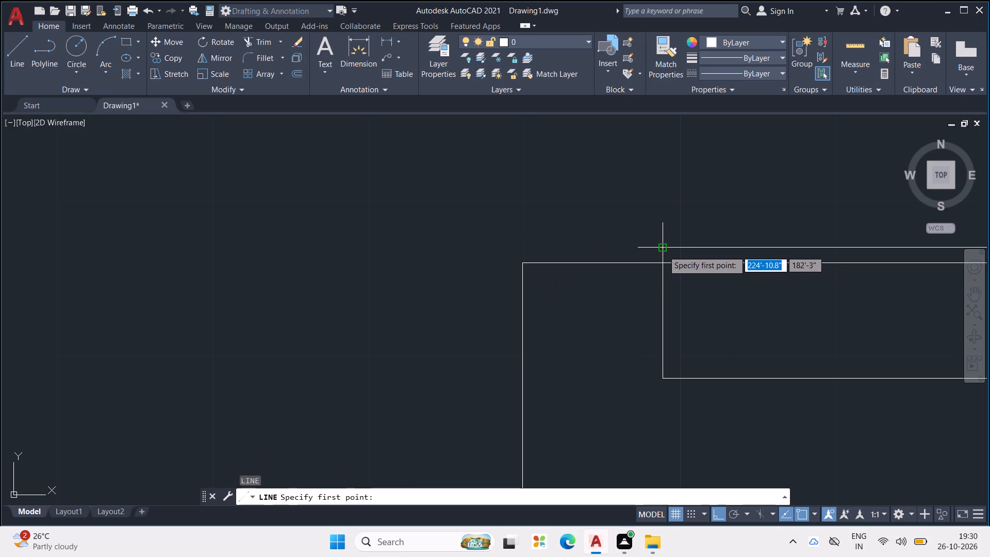
click(663, 250)
scroll(533, 253, up, 1)
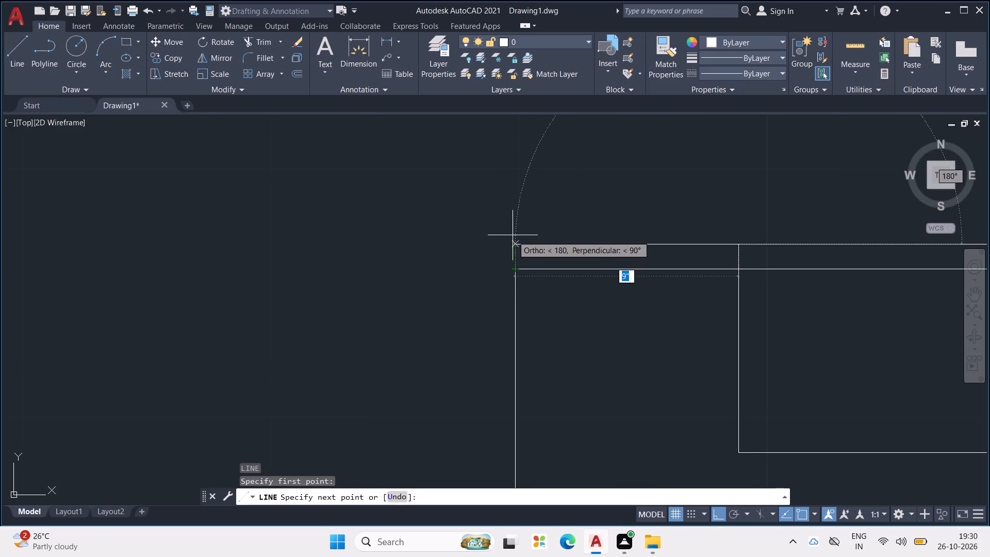
click(513, 235)
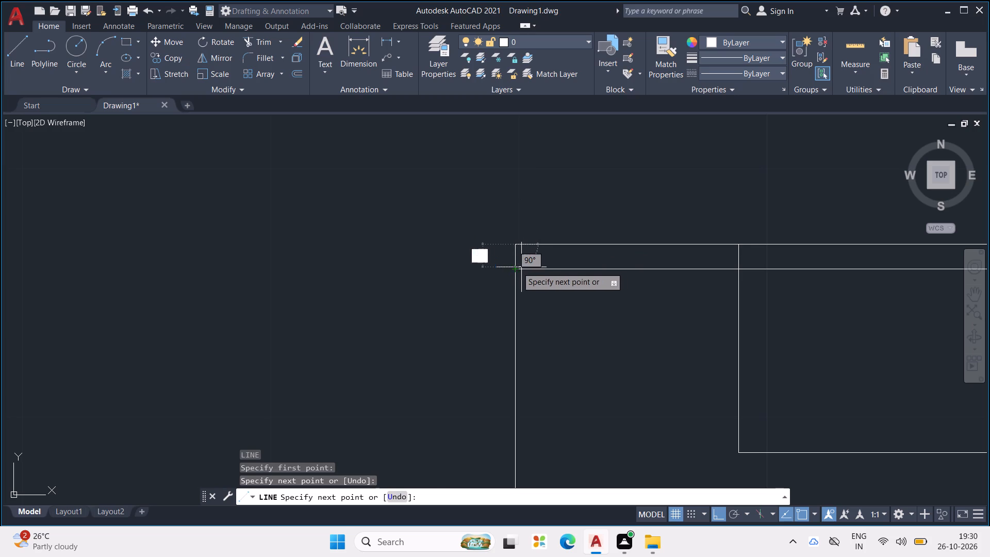
click(513, 266)
key(Escape)
scroll(522, 228, down, 2)
key(Escape)
key(Escape)
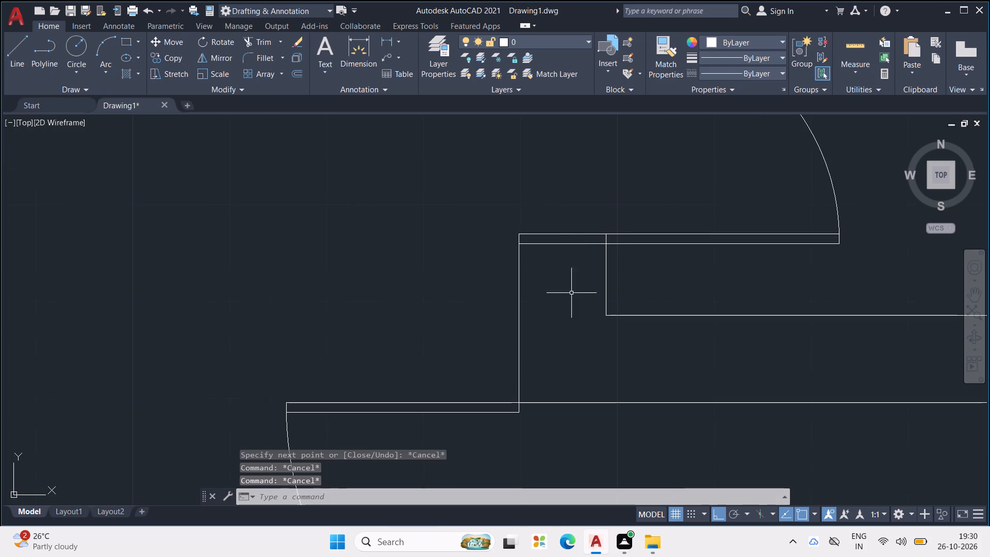
Erase the leaf edges and swing arc of the door just above the horizontal partition.
middle_drag(582, 325, 573, 260)
scroll(573, 251, down, 2)
scroll(567, 313, up, 1)
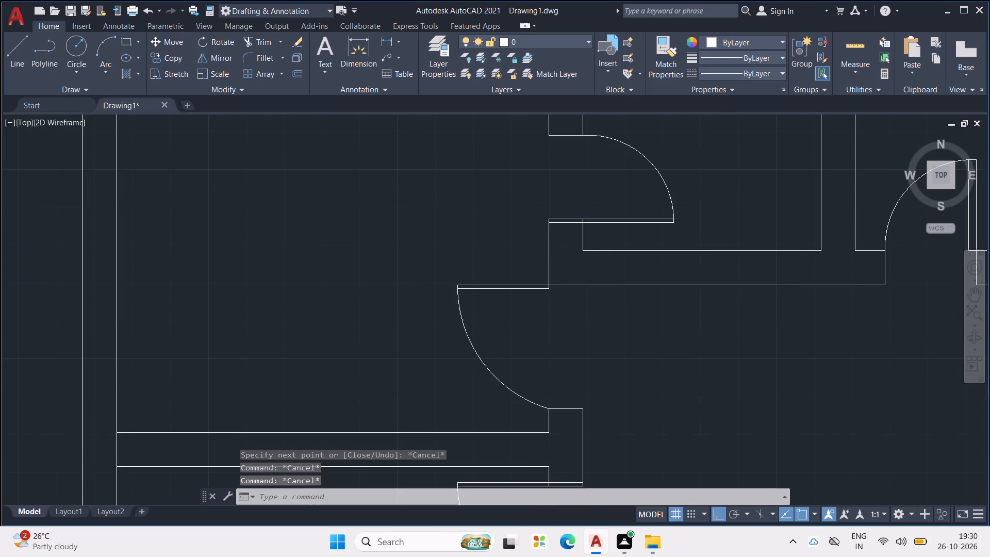
key(Escape)
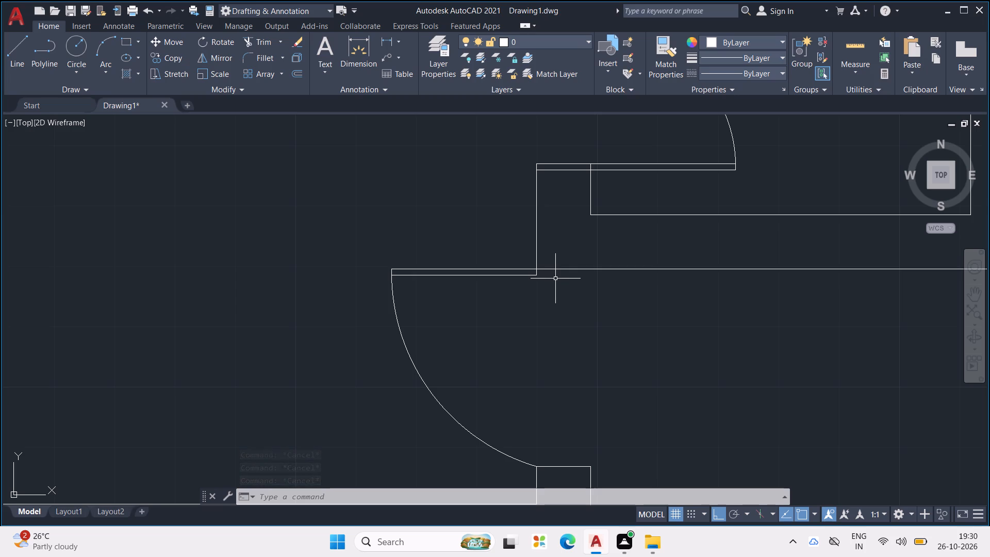
scroll(555, 278, down, 2)
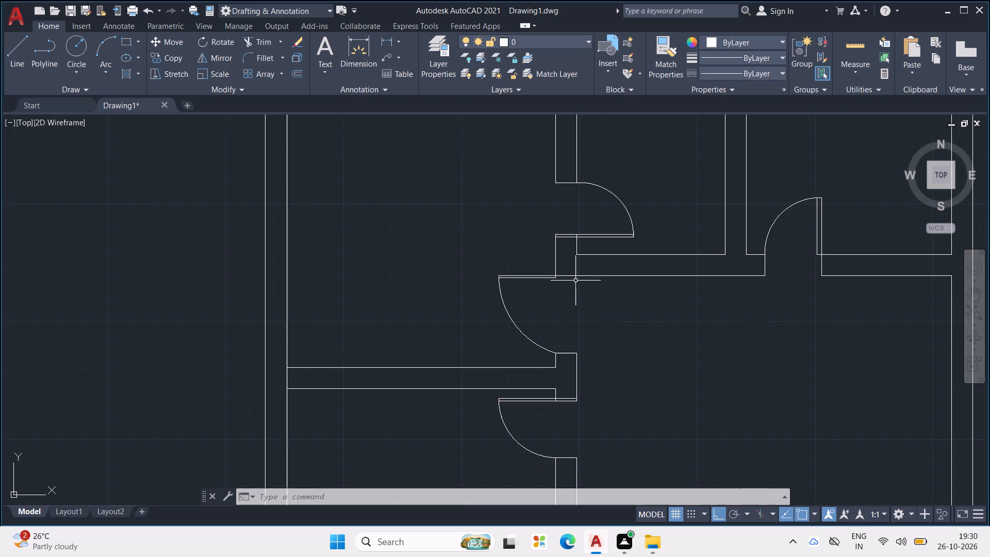
scroll(574, 276, up, 1)
drag(522, 260, 455, 371)
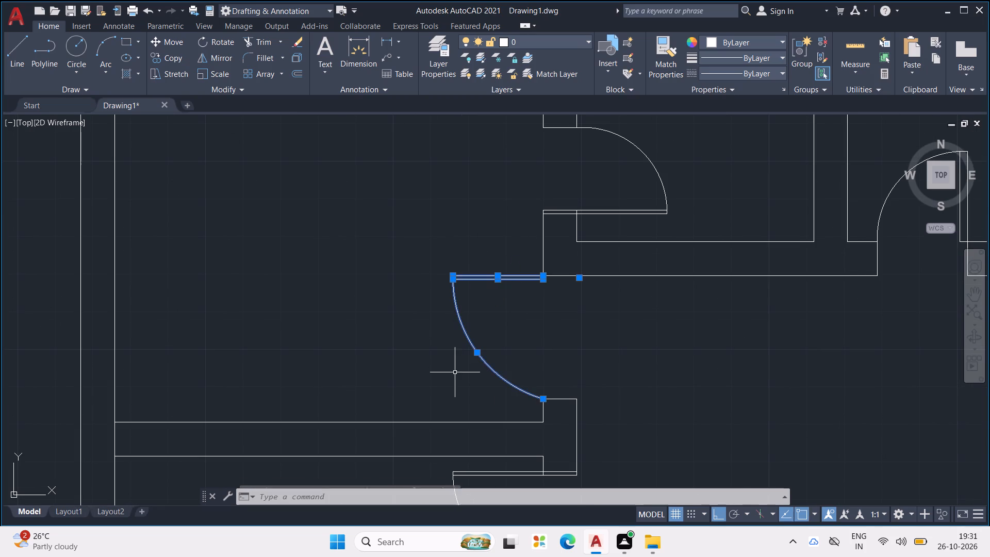
key(Delete)
key(Delete)
key(Delete)
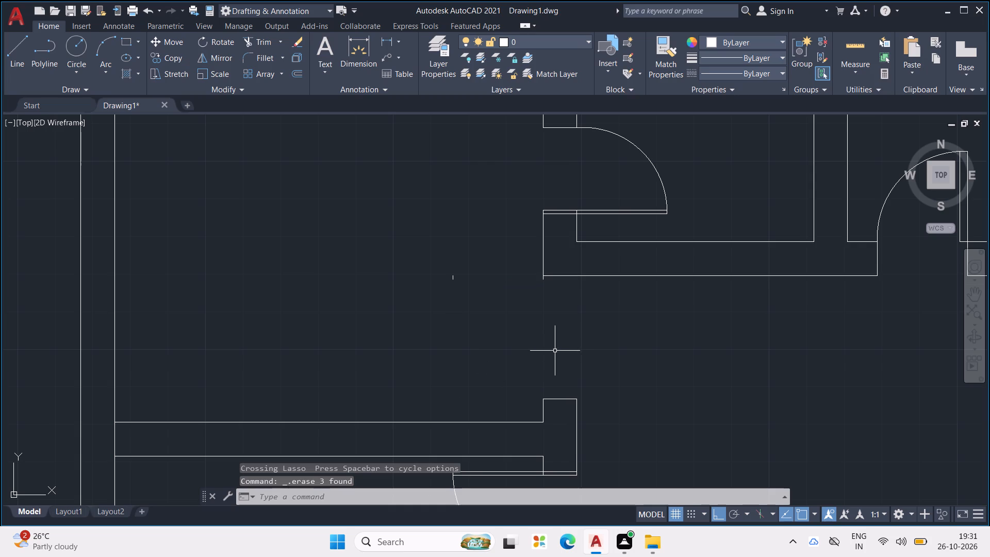
Draw a wall stub 1' down from the vertical wall's open end, 9" across, and back up to the horizontal partition's lower line.
key(Escape)
key(Escape)
key(l)
key(Return)
scroll(552, 307, up, 2)
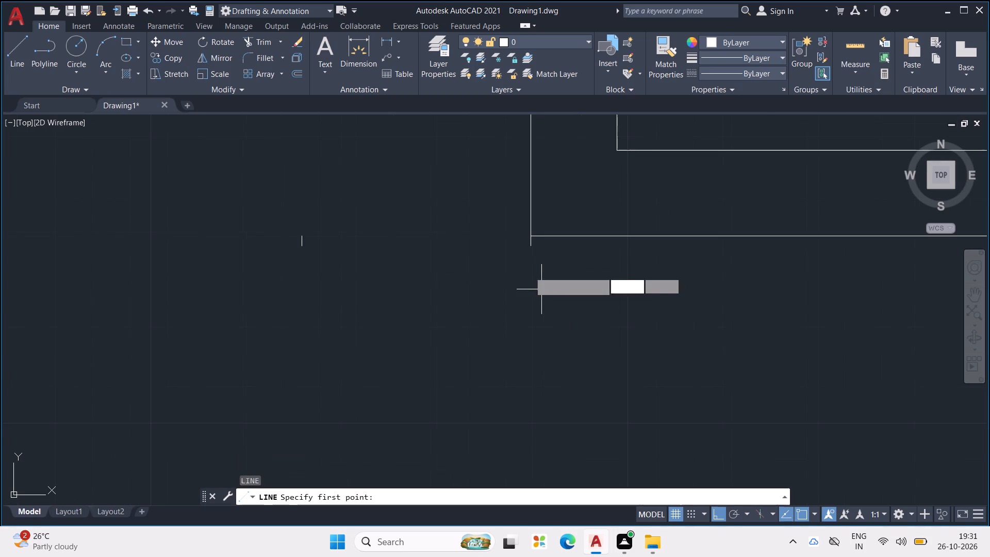
click(528, 249)
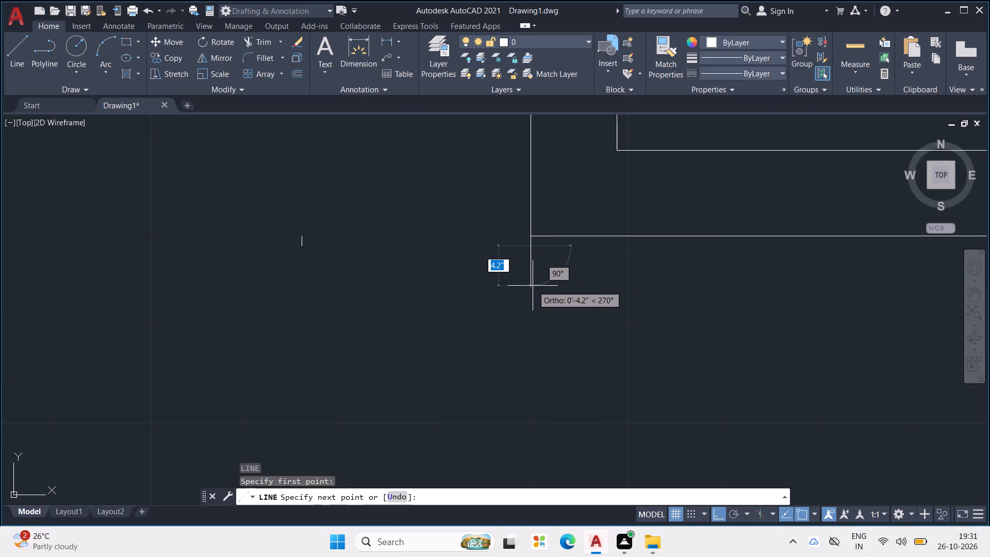
key(2)
key(BackSpace)
key(4)
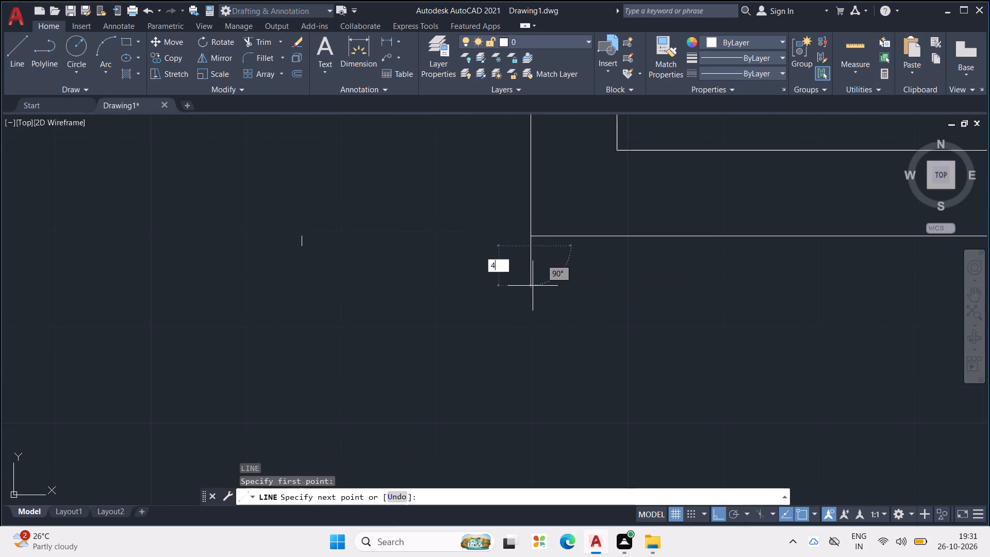
key(BackSpace)
text(1')
key(Return)
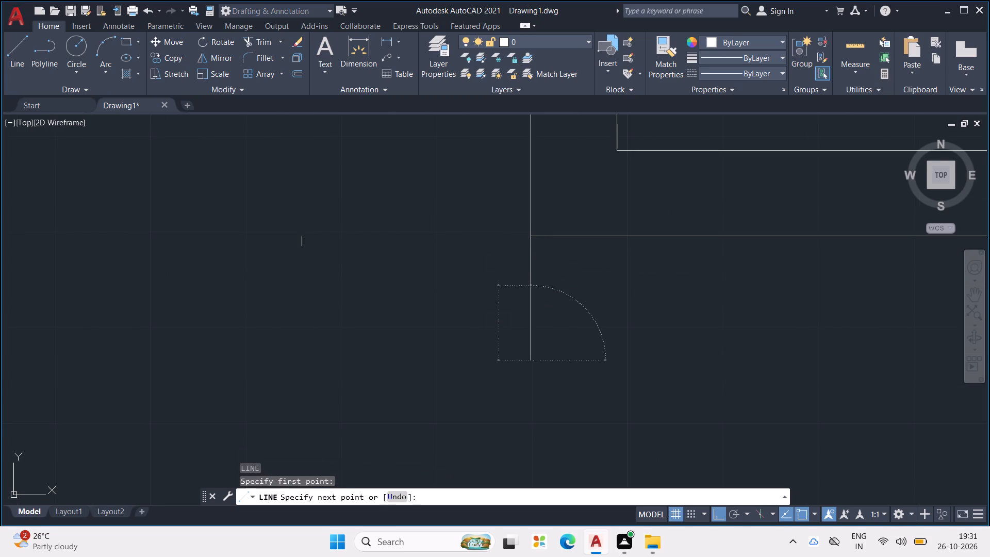
scroll(629, 312, down, 2)
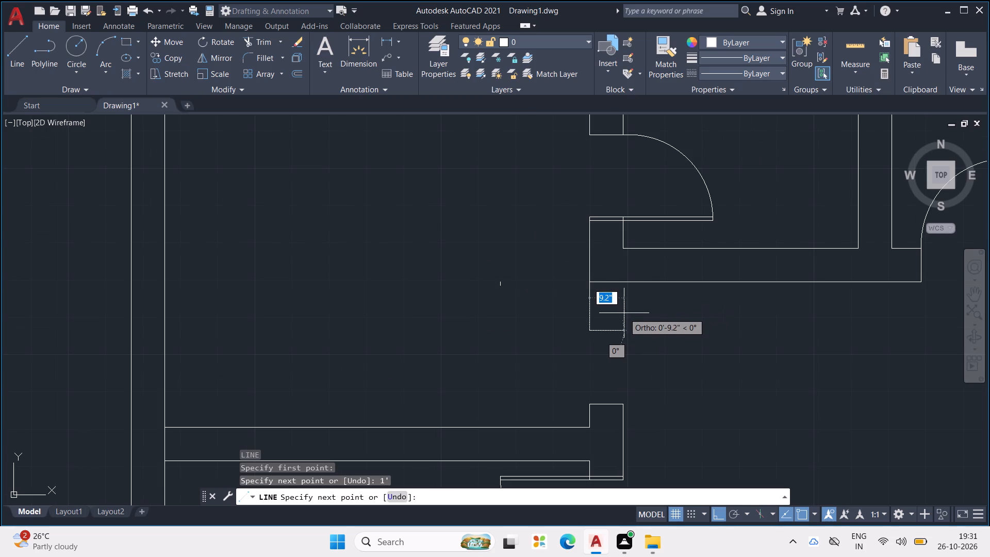
text(9")
key(Return)
scroll(603, 293, up, 1)
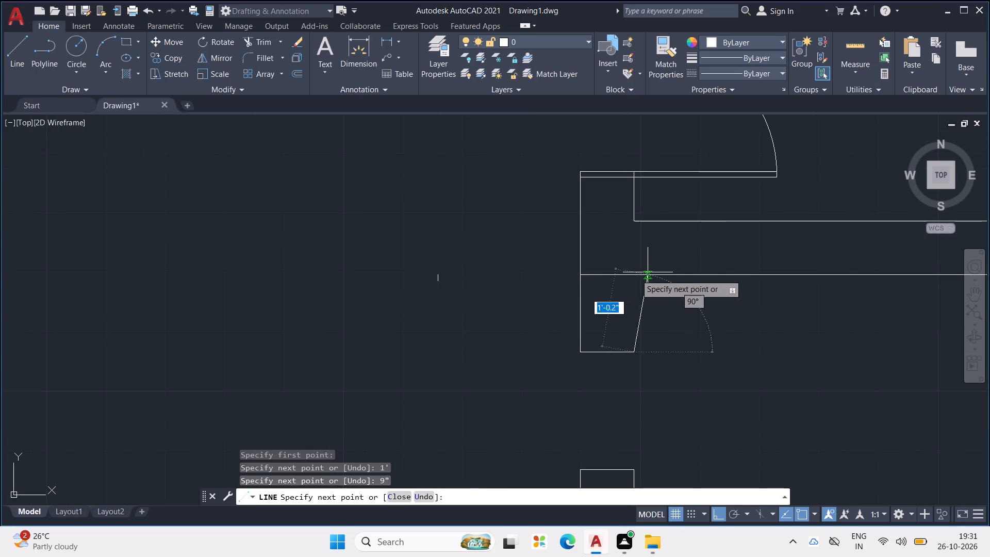
click(632, 275)
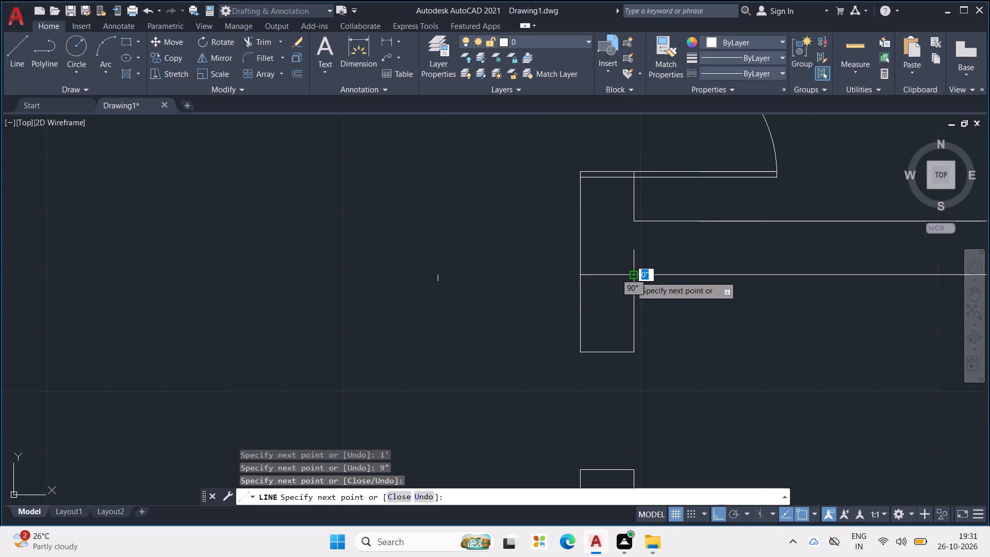
key(Escape)
key(Escape)
key(Escape)
key(Escape)
Draw a 9" line across the new wall stub, partway up from its lower end.
key(l)
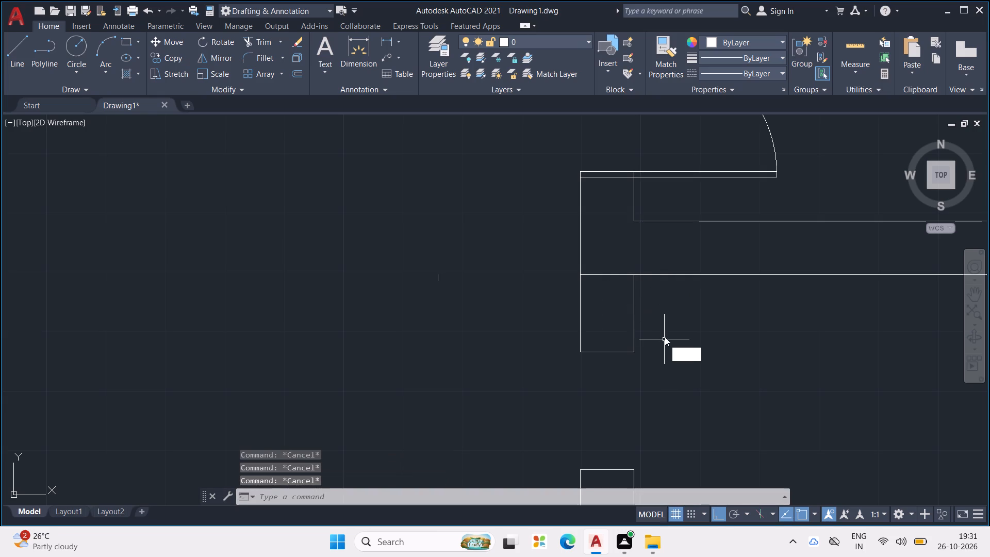
key(Return)
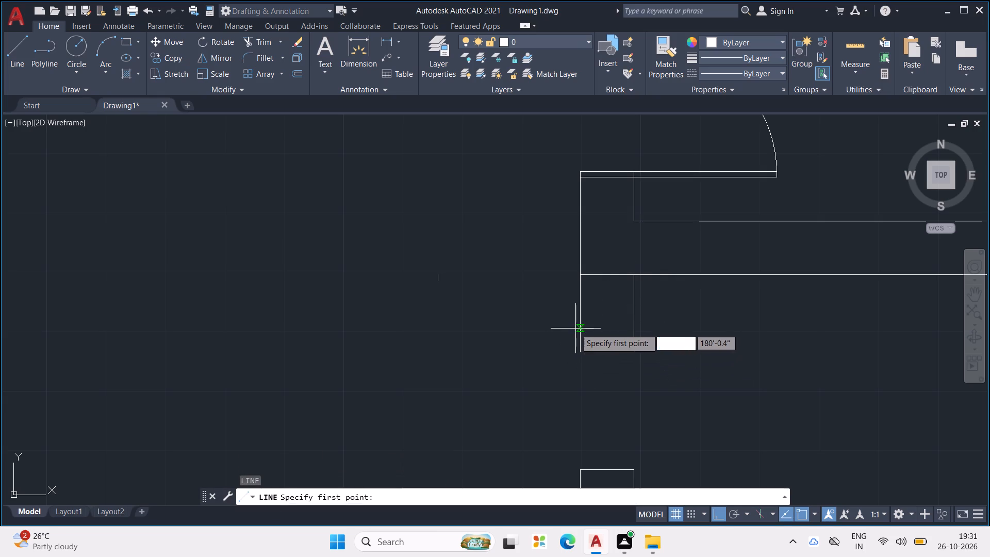
click(576, 327)
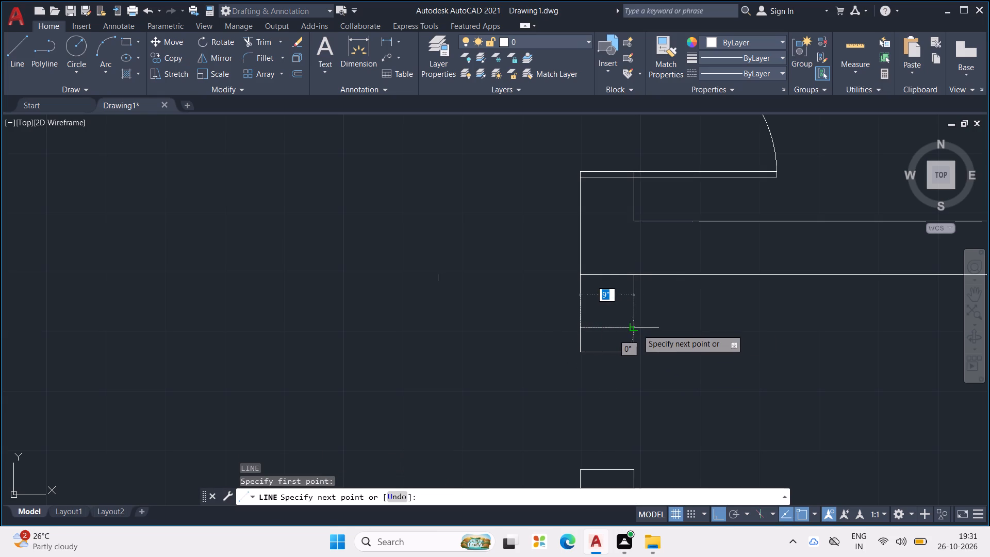
click(637, 329)
key(Escape)
key(Escape)
key(Escape)
key(Escape)
key(Escape)
key(Escape)
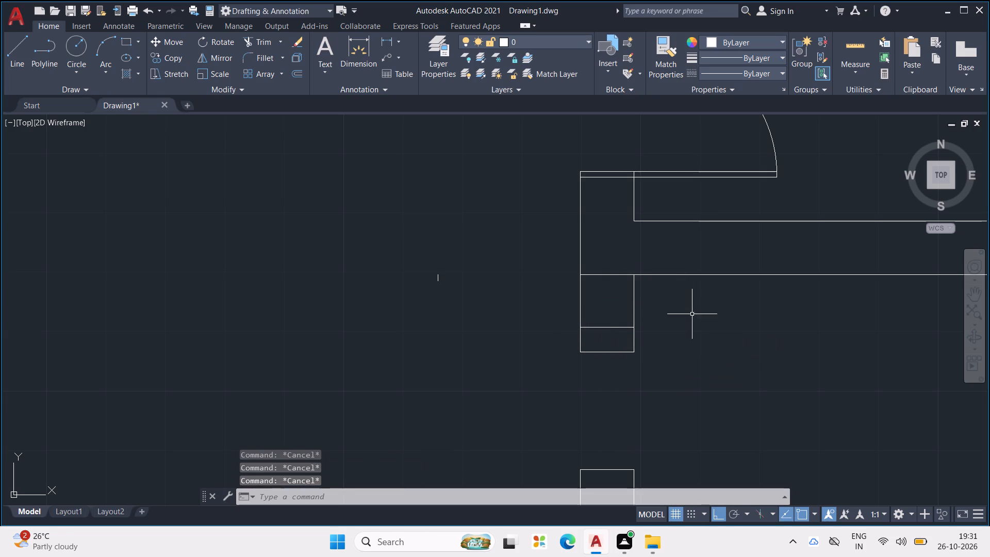
Erase the stray short line left over from the deleted door leaf beside the wall.
drag(503, 296, 353, 347)
key(Delete)
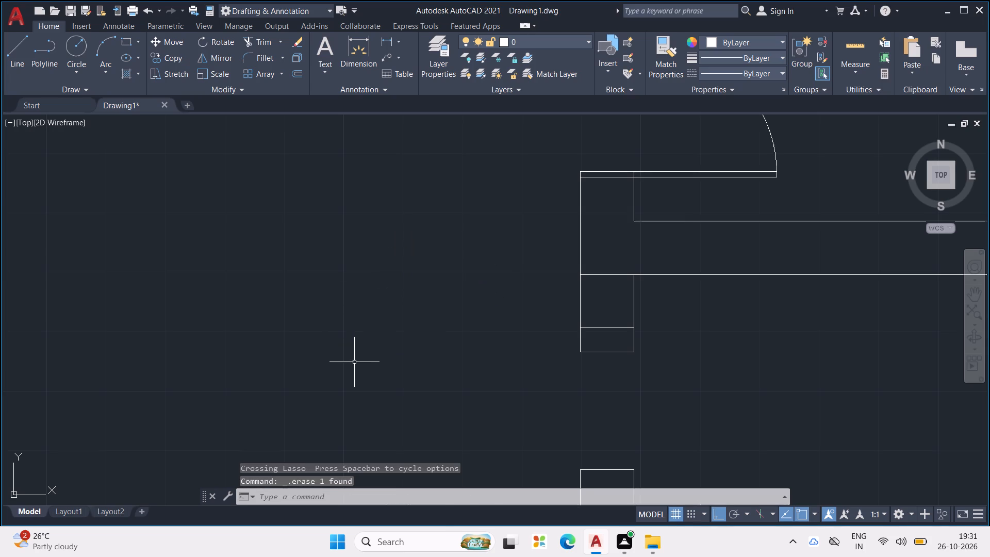
key(Delete)
key(Delete)
key(Delete)
key(Delete)
key(Delete)
Trim the wall stub back to its cross line and remove the partition's lower line where it crosses the stub.
text(TR)
key(Return)
click(630, 350)
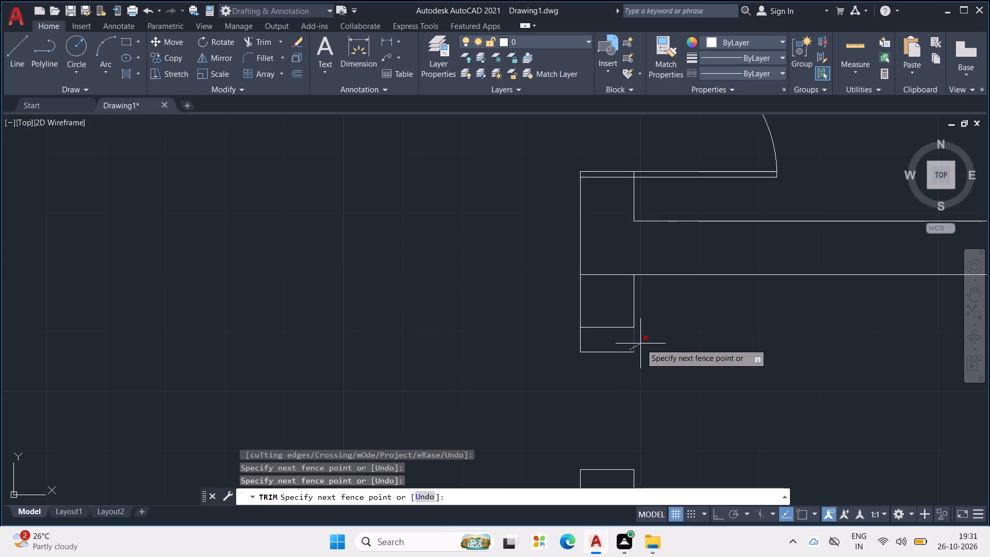
click(640, 343)
drag(632, 353, 570, 355)
drag(568, 354, 589, 349)
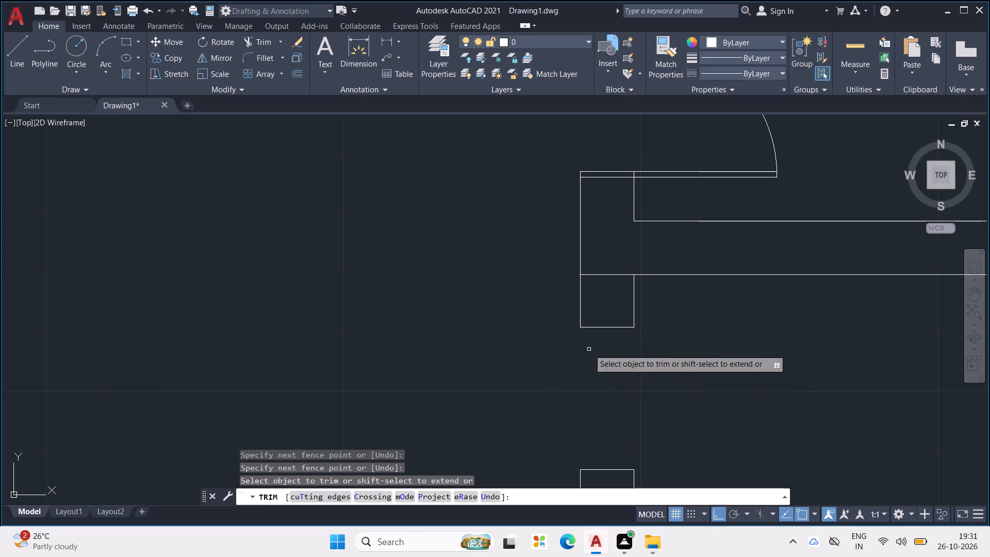
drag(609, 268, 617, 294)
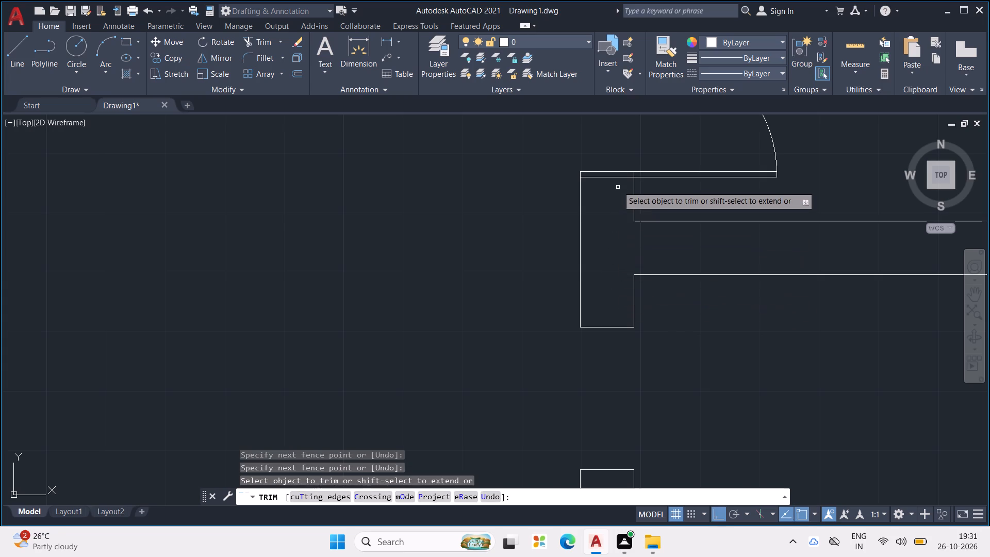
Trim the upper door leaf's lower edge inside the wall and the wall-face stub between the two leaf edges.
scroll(619, 183, up, 1)
scroll(661, 176, up, 1)
scroll(604, 169, up, 2)
drag(661, 167, 597, 195)
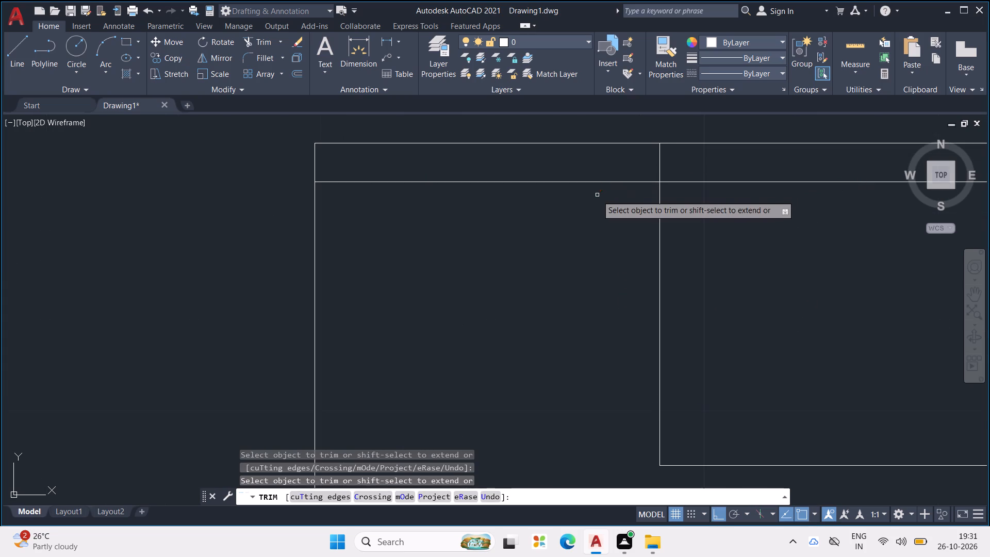
drag(597, 192, 604, 169)
drag(623, 168, 685, 158)
scroll(686, 158, down, 2)
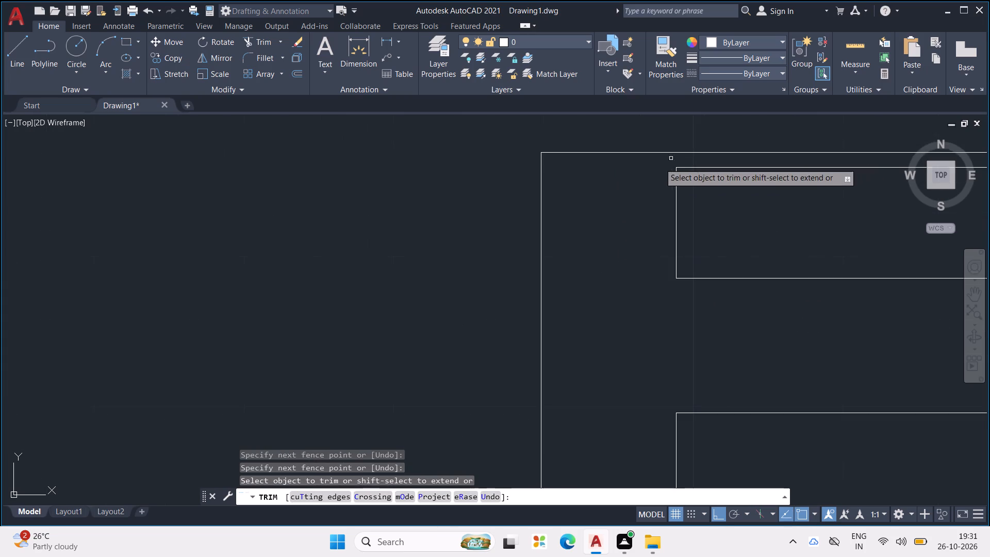
scroll(631, 178, down, 4)
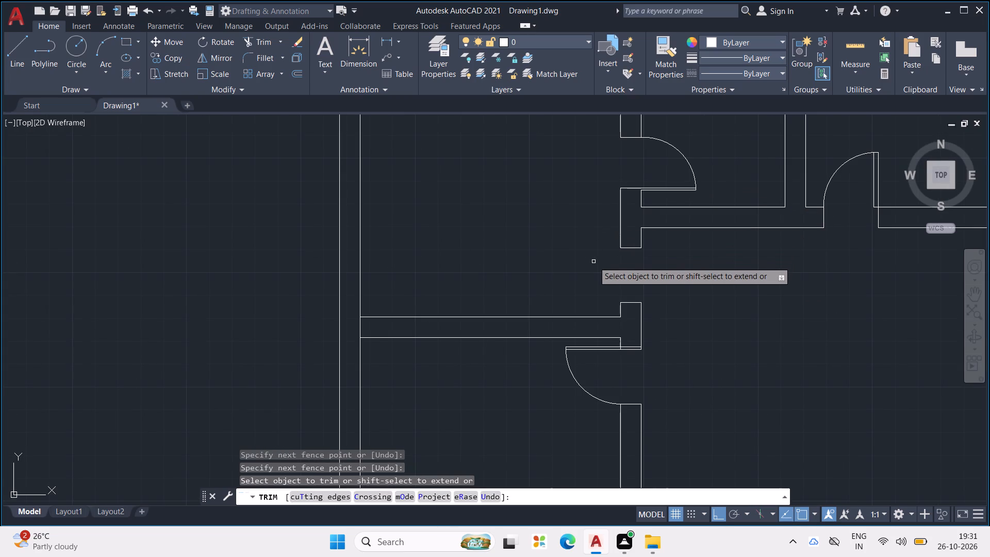
key(Escape)
key(Escape)
key(Escape)
key(Escape)
key(Escape)
key(Escape)
key(Escape)
key(Escape)
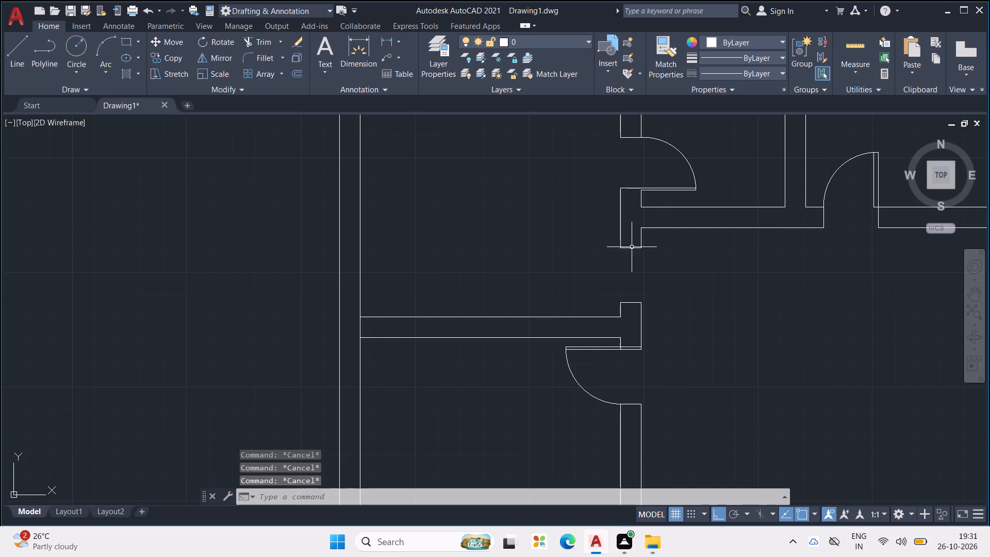
Draw a 9" line across the wall stub just above its lower end.
key(l)
key(Return)
scroll(632, 261, up, 3)
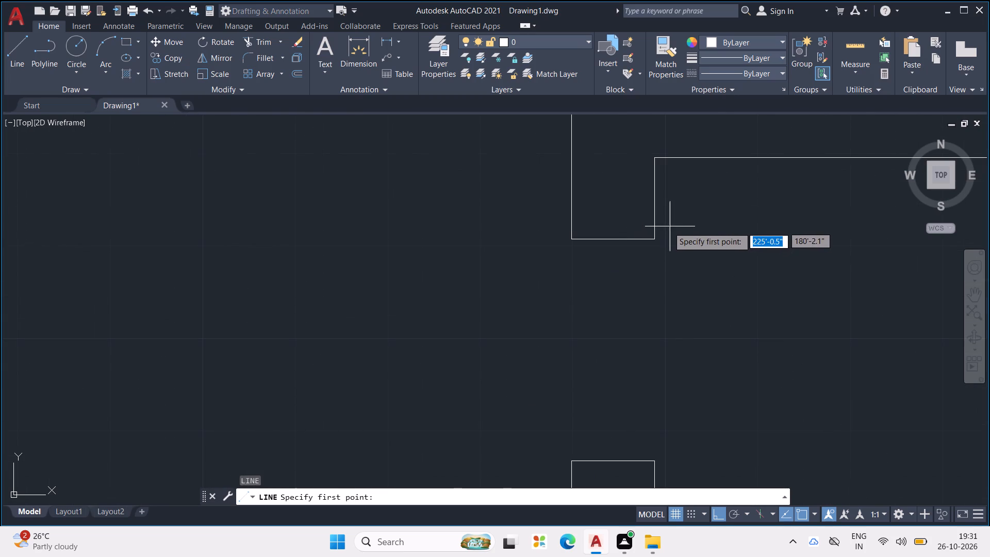
click(654, 230)
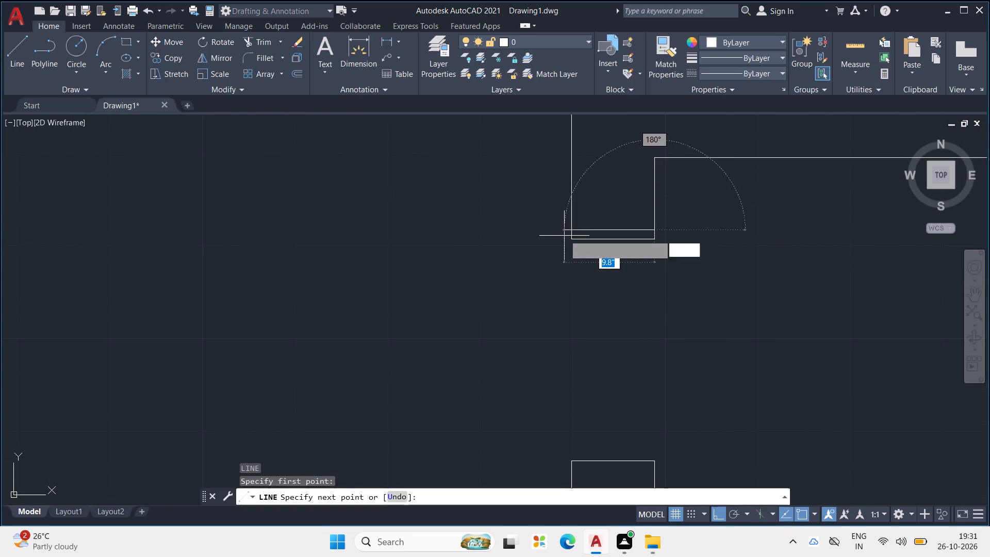
click(569, 234)
key(Escape)
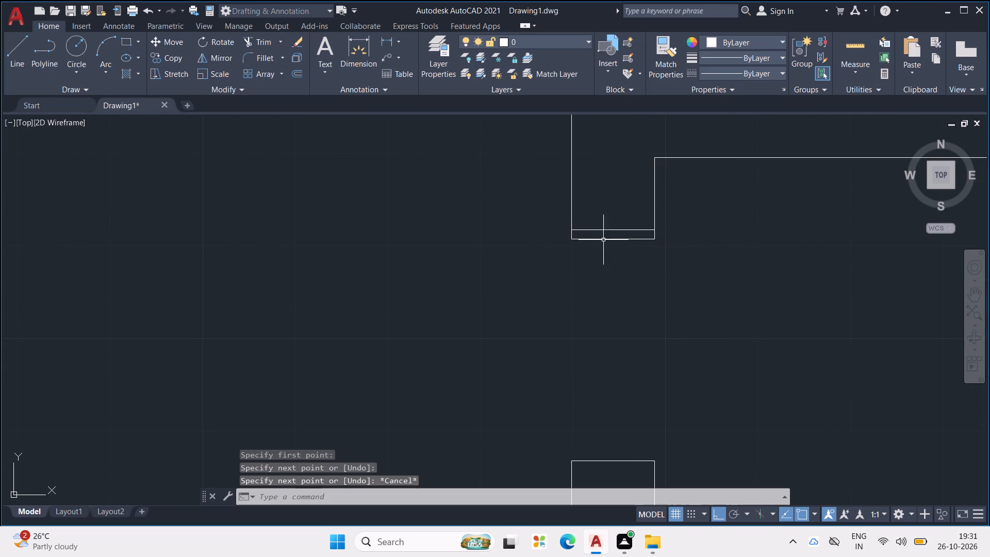
key(Escape)
key(Escape)
key(Escape)
Trim away the stub's old end line and both side pieces below the new cross line.
text(TR)
key(Return)
scroll(631, 235, up, 2)
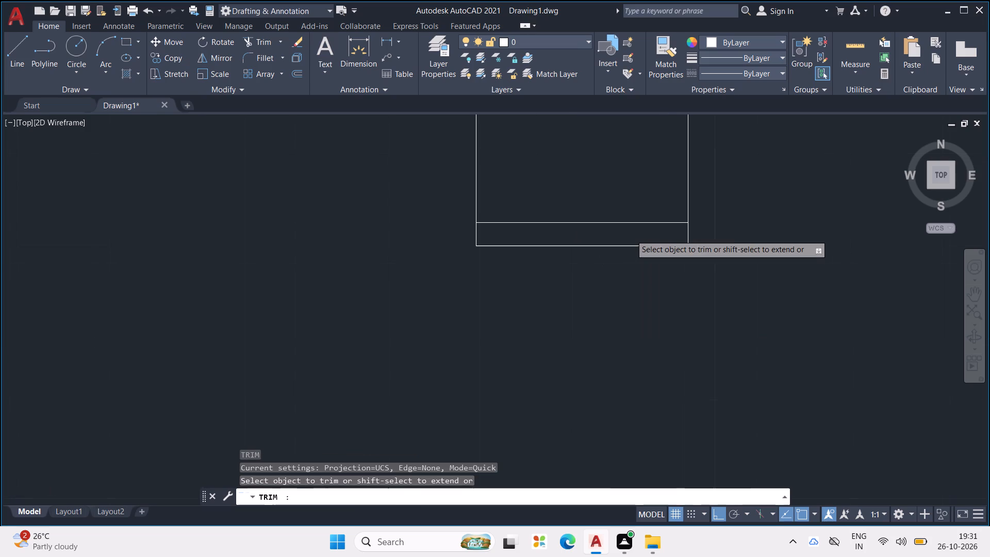
drag(631, 235, 631, 283)
drag(647, 250, 719, 229)
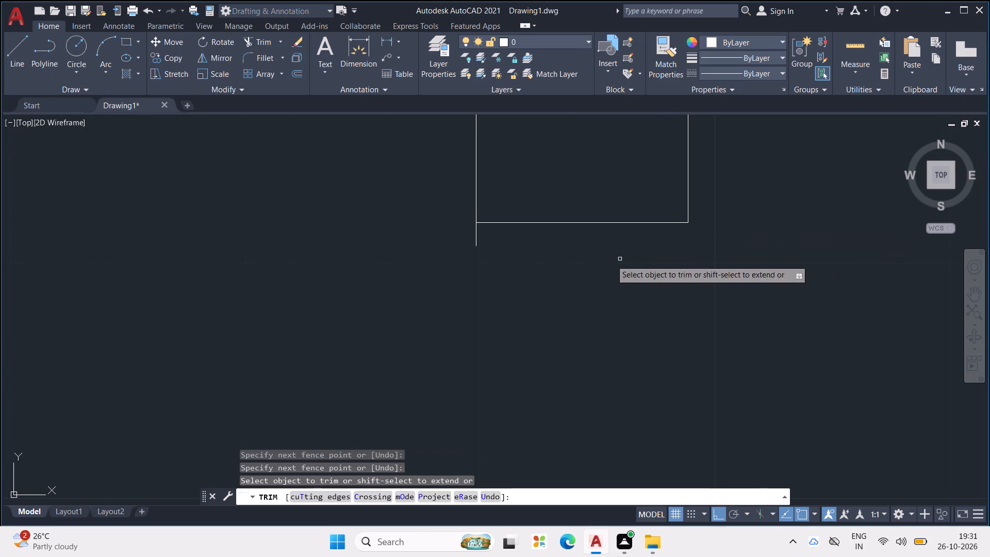
drag(583, 257, 449, 240)
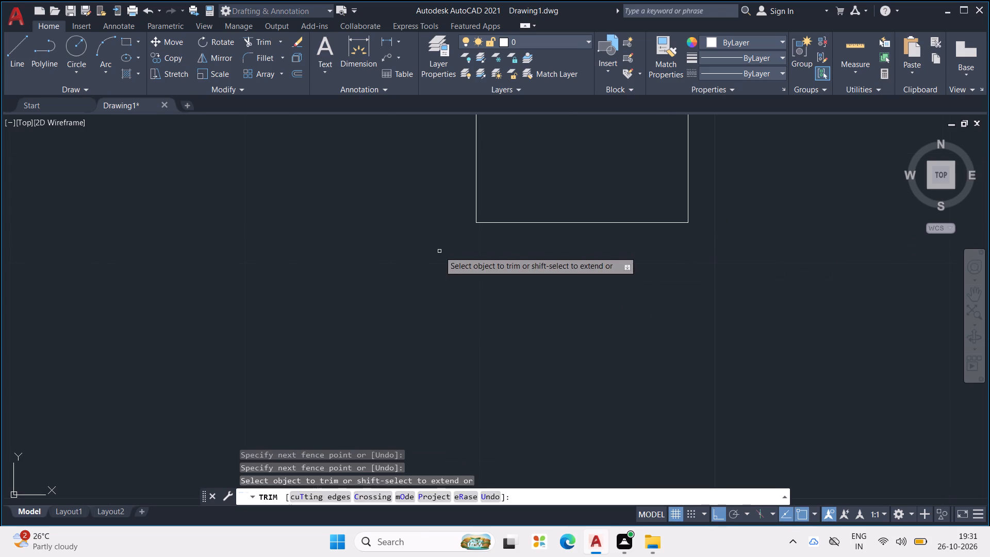
key(Escape)
key(Escape)
key(Escape)
scroll(458, 269, down, 1)
key(Escape)
key(Escape)
key(Escape)
key(Escape)
scroll(460, 278, down, 1)
key(Escape)
key(Escape)
key(Escape)
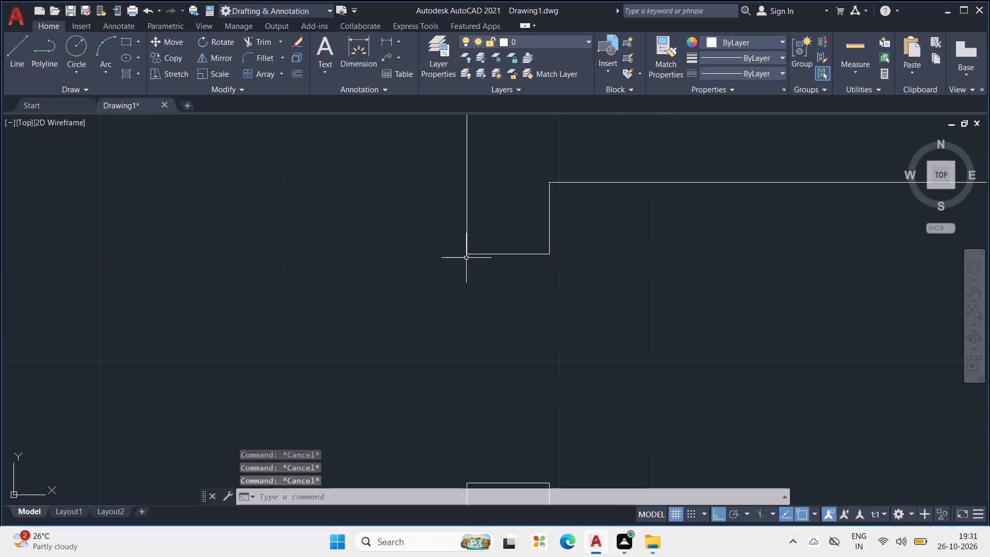
key(Escape)
key(Escape)
key(Escape)
key(Escape)
key(Escape)
Draw a 1" thick door leaf across the stub's end and 2' beyond the wall, closing it at the wall's opposite face.
key(l)
key(Return)
scroll(485, 274, up, 1)
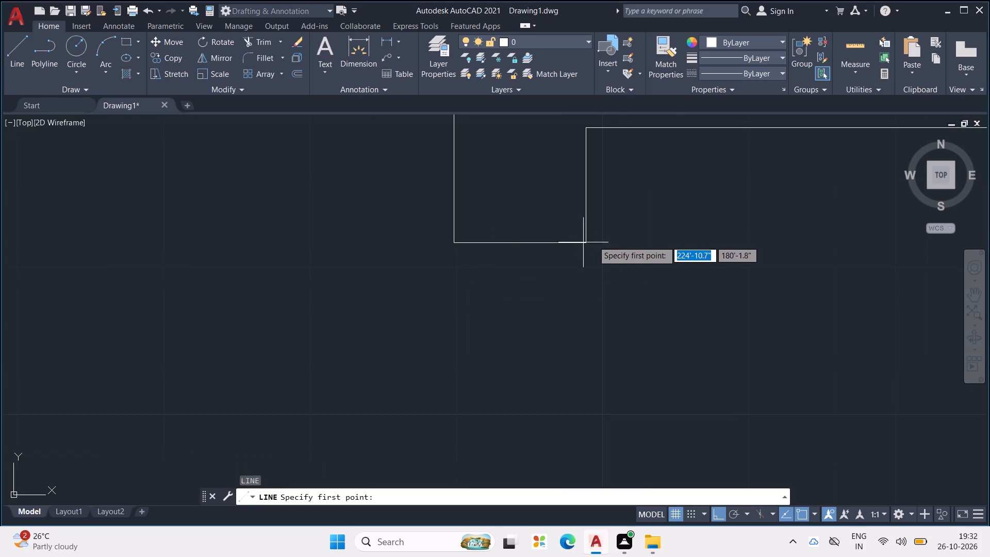
click(587, 245)
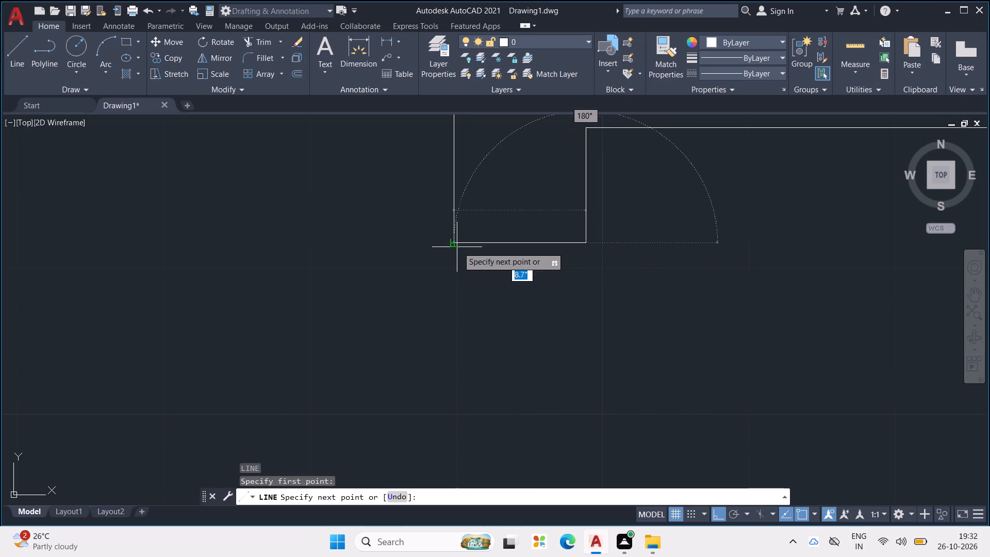
click(453, 246)
text(2')
key(Return)
scroll(334, 255, up, 1)
scroll(329, 275, down, 3)
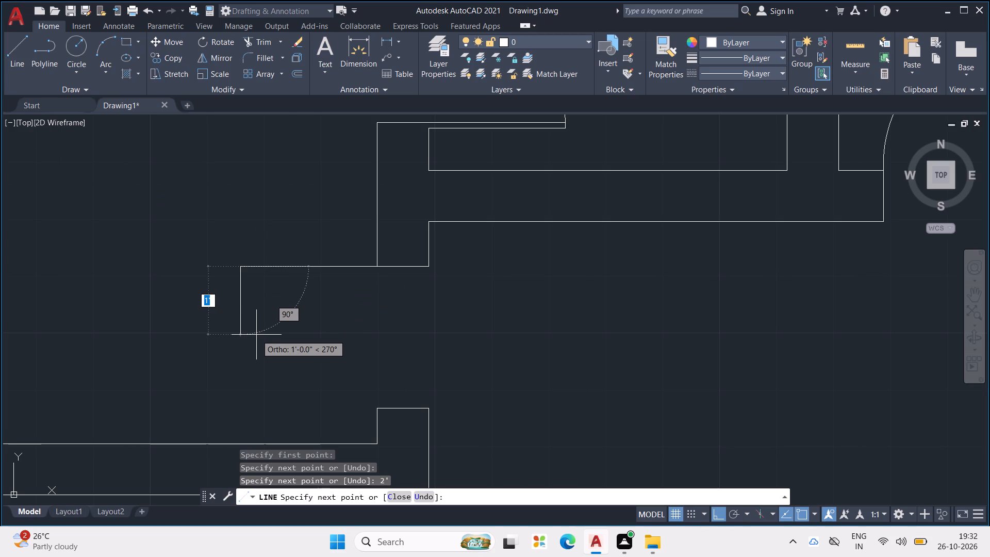
text(1")
key(Return)
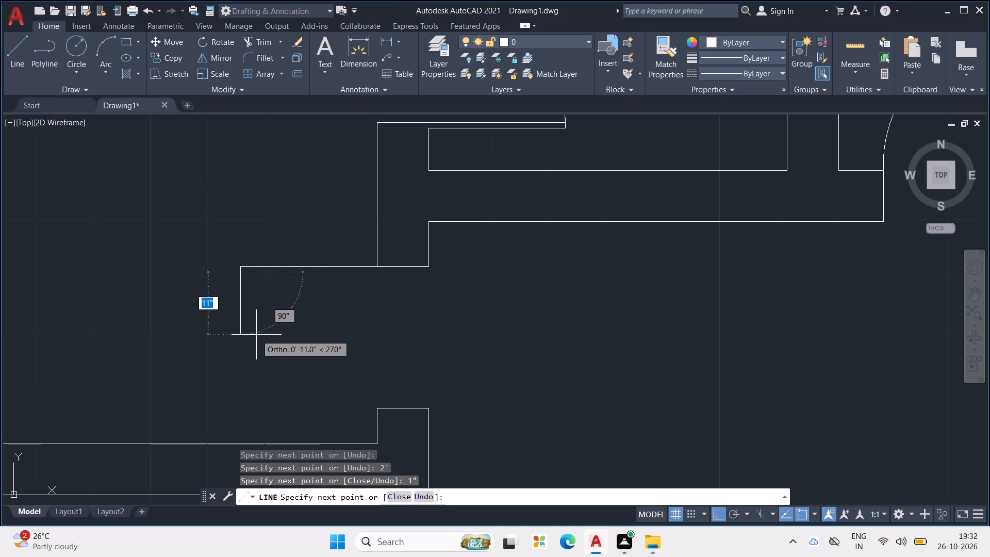
scroll(422, 315, up, 2)
middle_drag(440, 297, 448, 335)
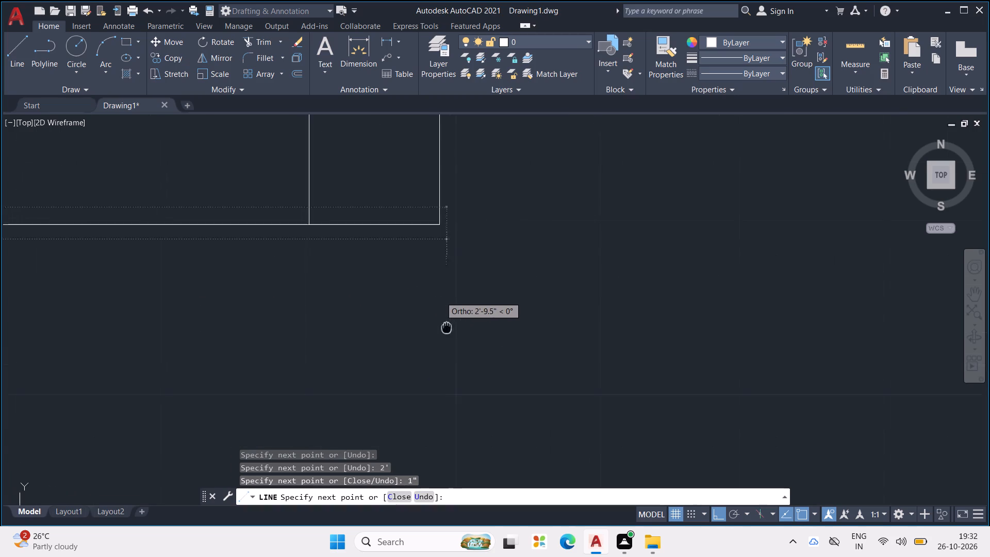
middle_drag(448, 335, 476, 380)
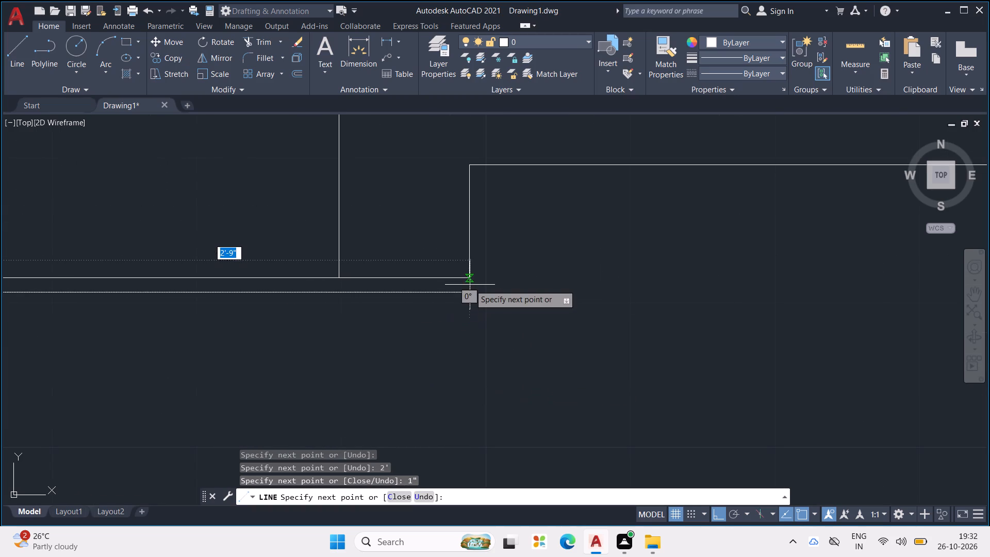
click(470, 292)
click(470, 278)
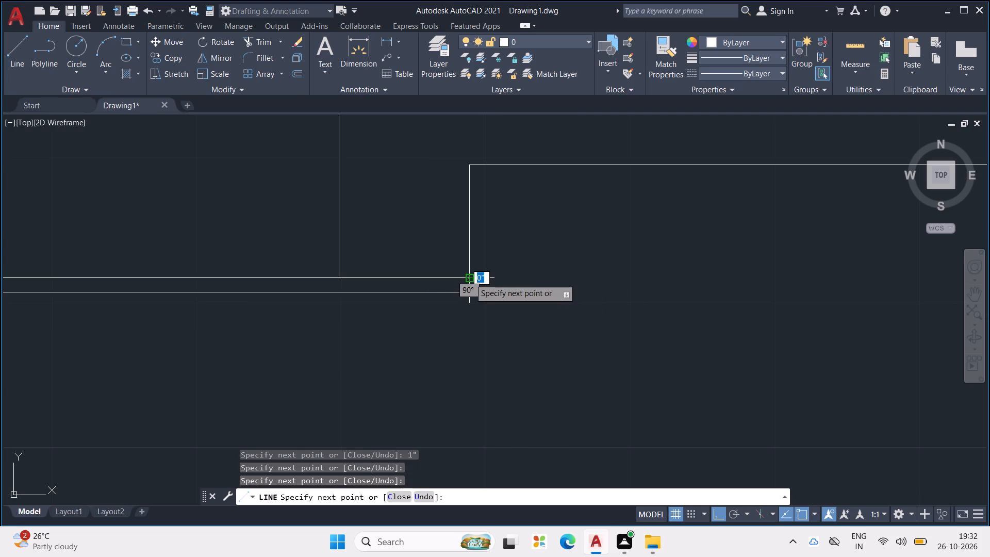
key(Escape)
key(Escape)
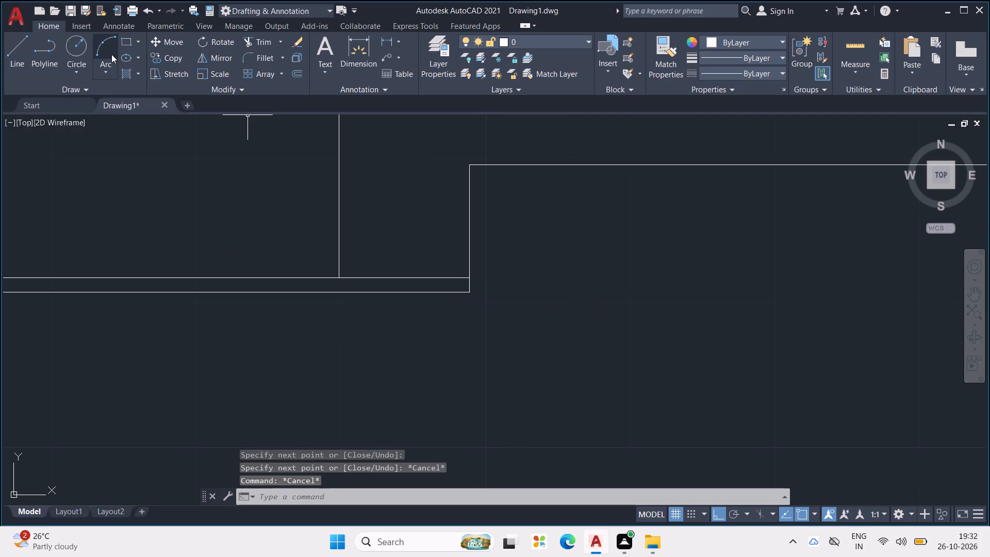
Draw a three-point swing arc from the new door leaf's outer end to the near corner of the opposite jamb.
click(111, 54)
scroll(299, 237, down, 2)
scroll(342, 257, down, 3)
scroll(260, 260, up, 4)
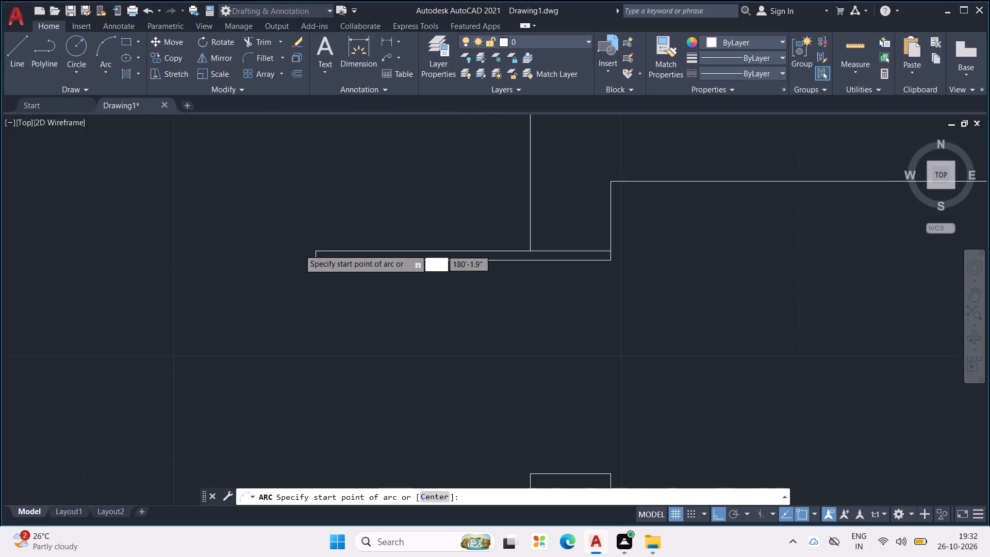
scroll(299, 249, up, 2)
click(298, 255)
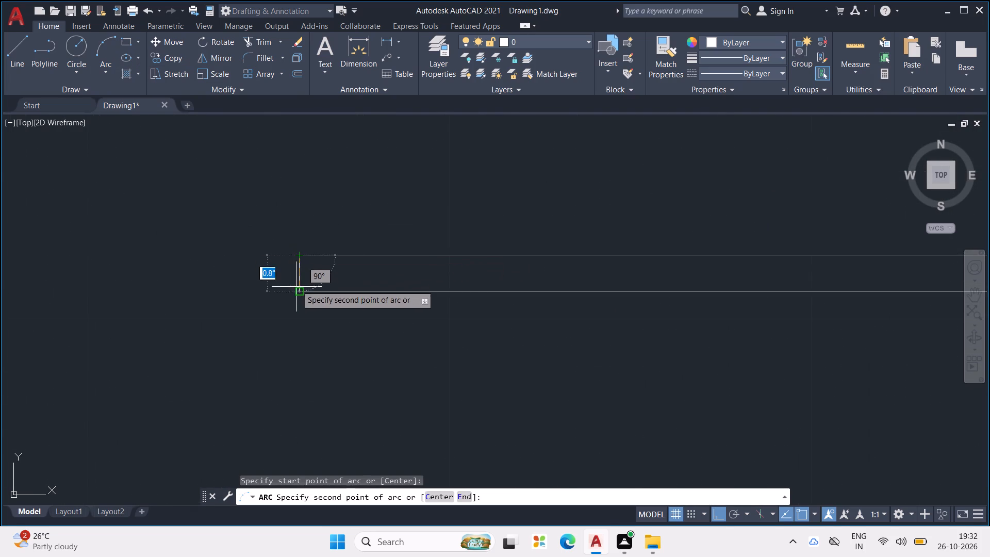
click(299, 289)
scroll(299, 289, down, 3)
middle_drag(384, 316, 314, 227)
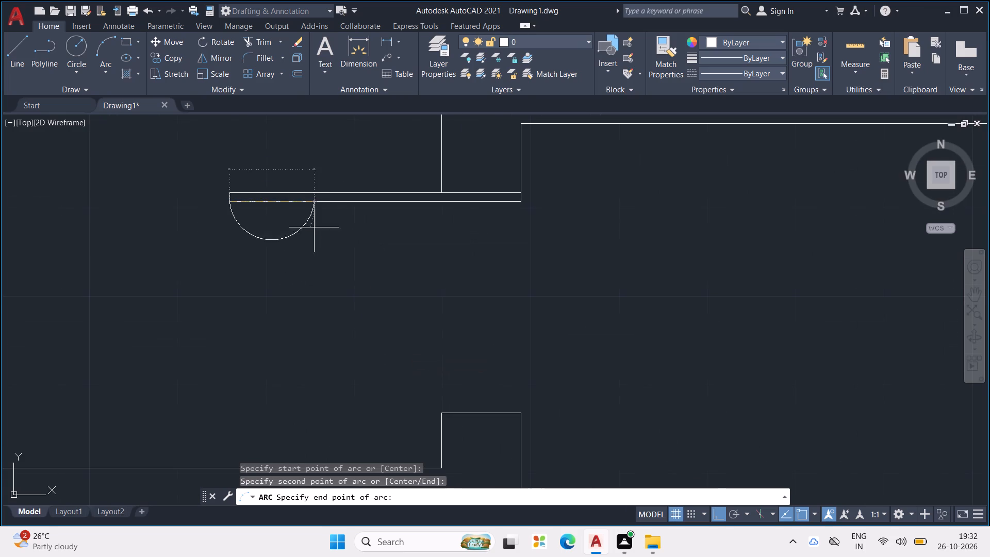
click(441, 416)
Trim the overlapping wall lines at the junction just below the last door so the horizontal partition opens into the vertical wall.
scroll(476, 309, down, 3)
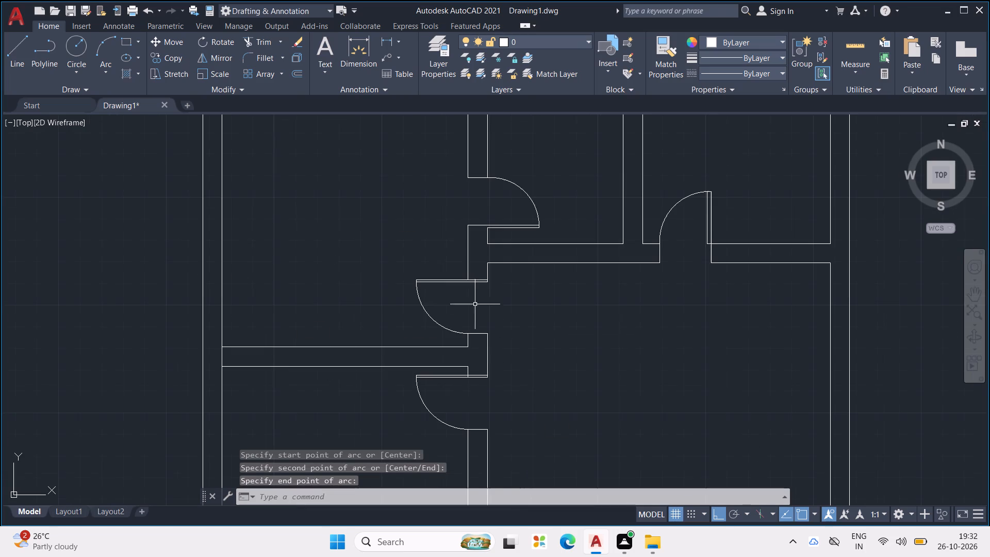
scroll(525, 315, down, 2)
middle_drag(556, 336, 432, 269)
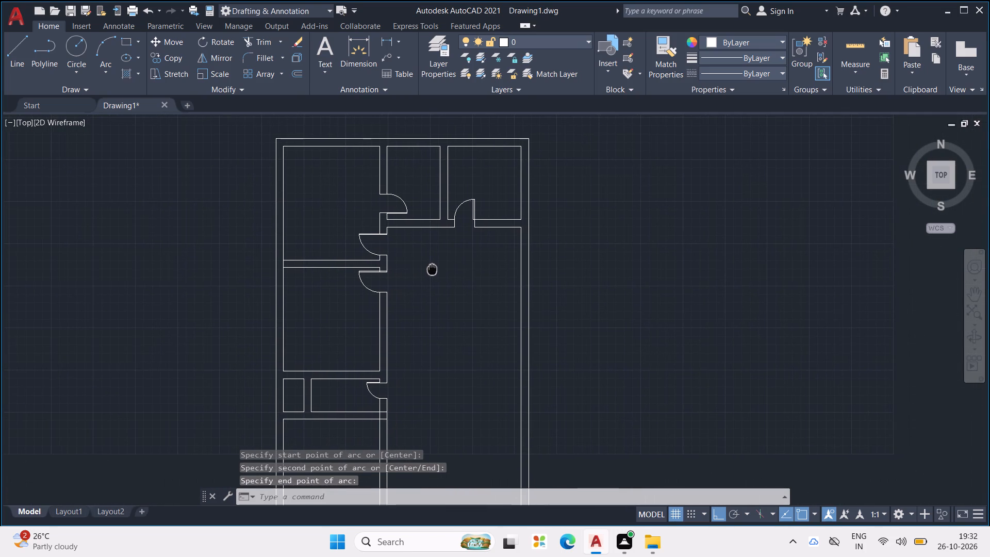
middle_drag(432, 269, 439, 281)
middle_drag(416, 343, 416, 341)
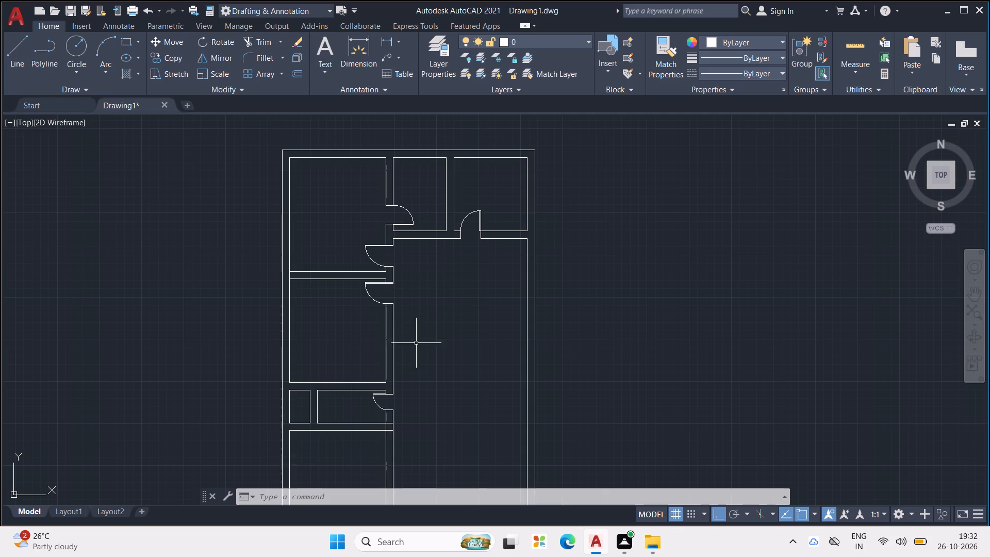
middle_drag(416, 341, 475, 184)
key(Escape)
key(Escape)
key(Escape)
key(Escape)
key(Escape)
key(Escape)
key(Escape)
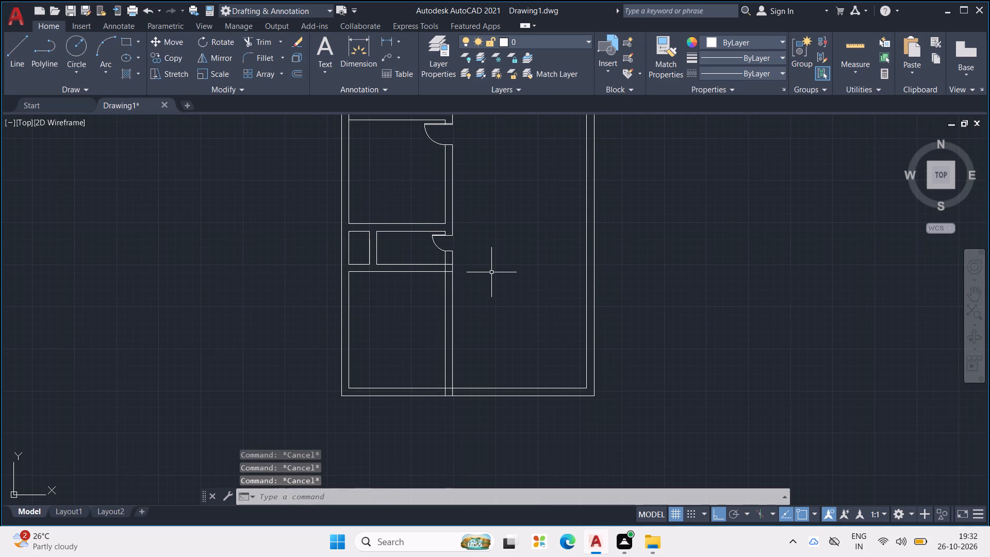
key(t)
key(r)
key(Return)
scroll(440, 271, up, 4)
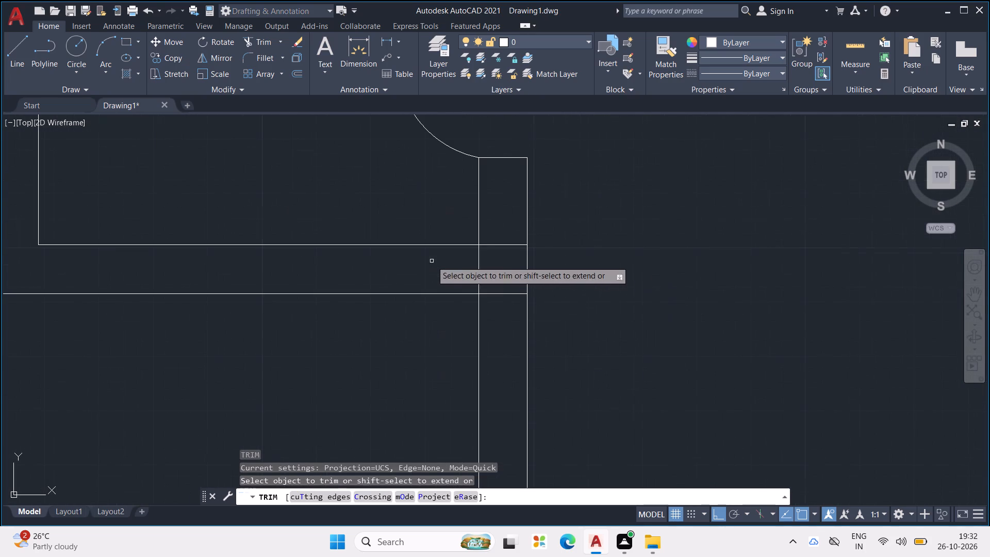
drag(503, 242, 456, 270)
drag(476, 276, 493, 302)
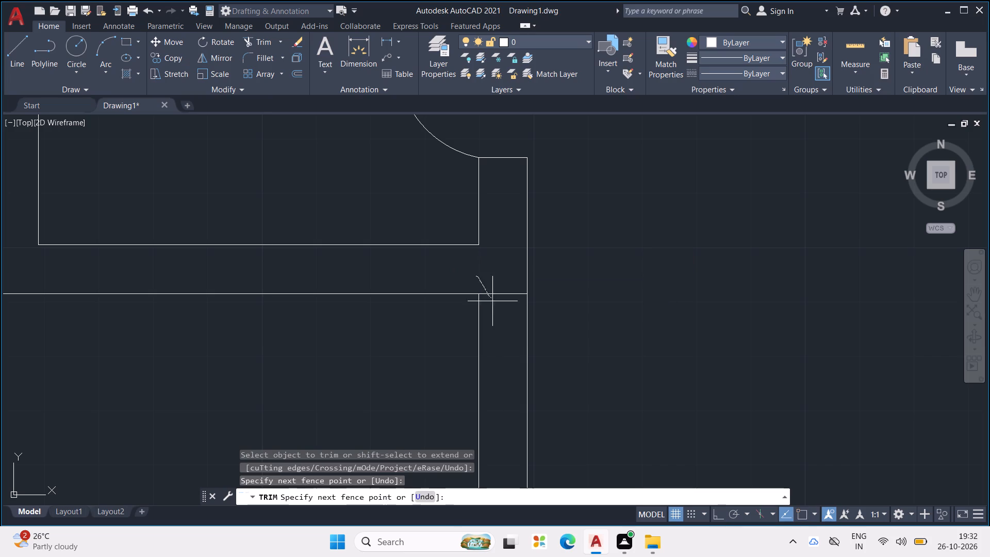
drag(493, 302, 501, 318)
key(Escape)
key(Escape)
key(Escape)
key(Escape)
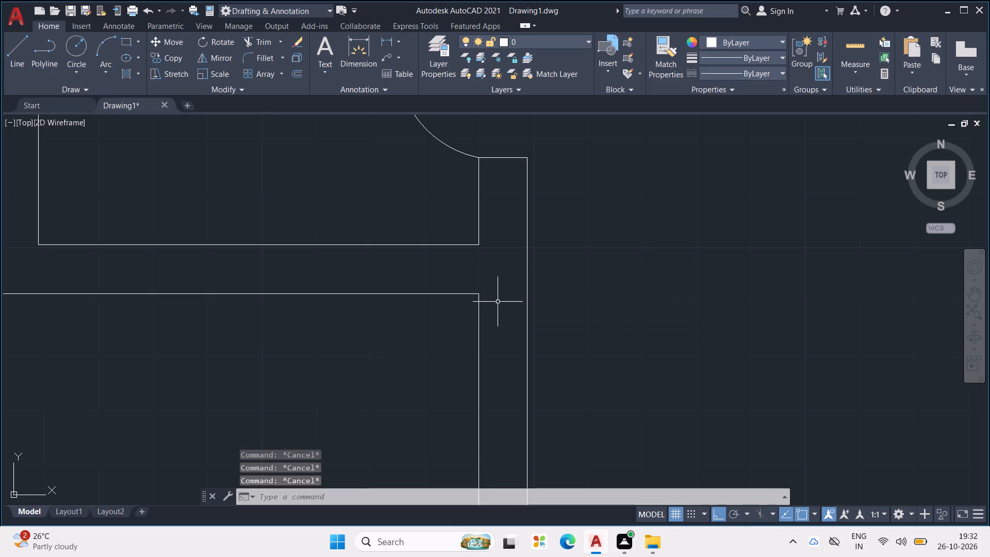
Draw a line across the vertical wall just below the lower room's upper inside corner.
key(l)
key(Return)
scroll(498, 282, down, 2)
scroll(505, 301, up, 2)
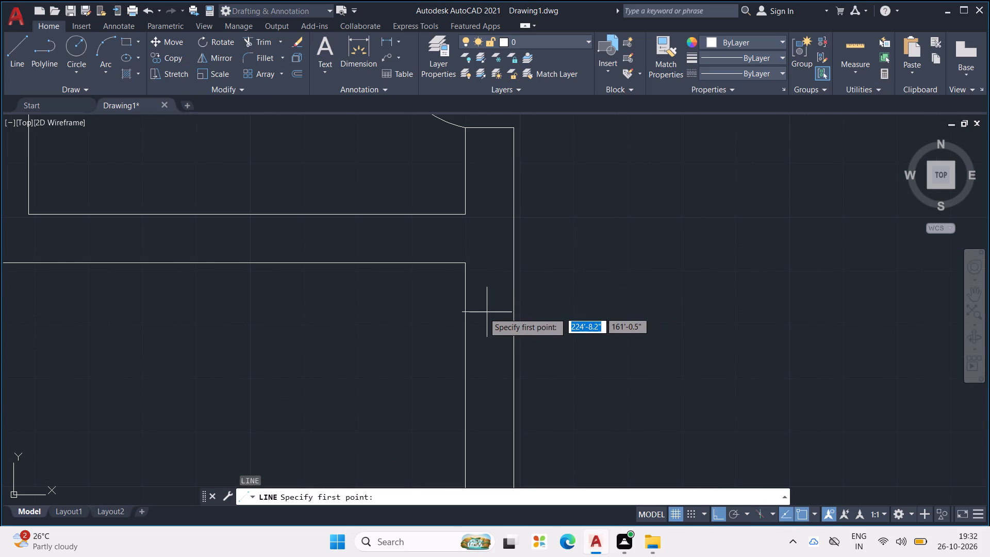
scroll(450, 308, up, 2)
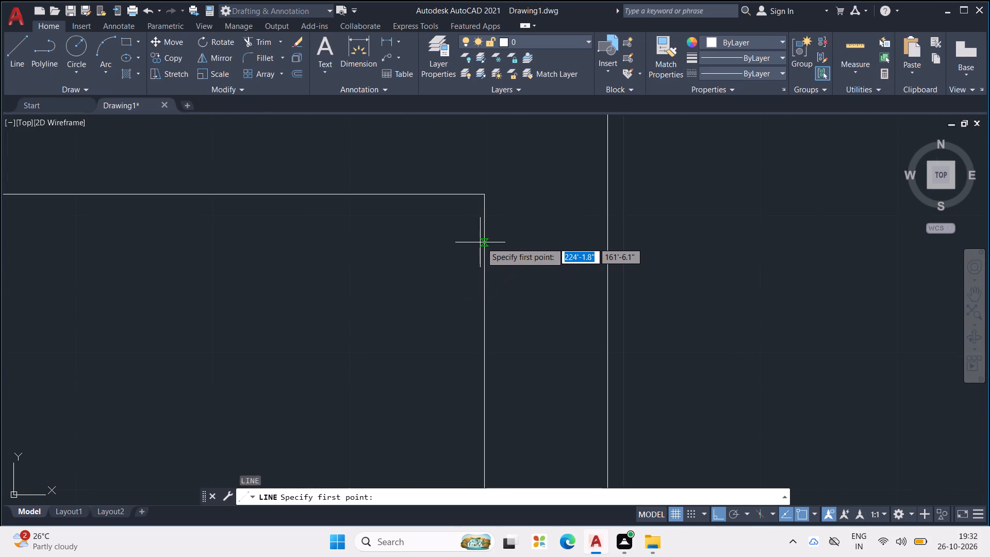
click(482, 241)
click(608, 241)
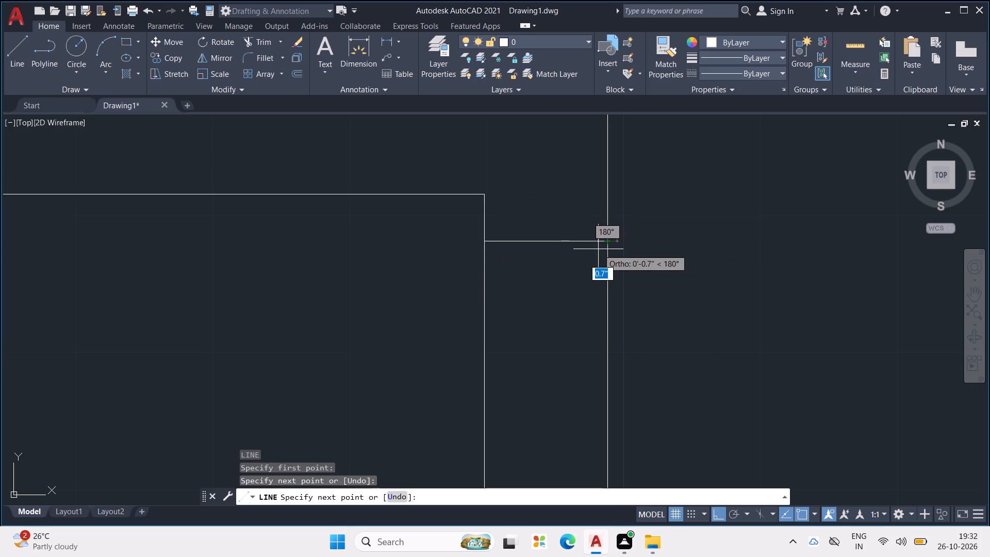
key(Escape)
key(Escape)
key(Escape)
key(Escape)
key(Escape)
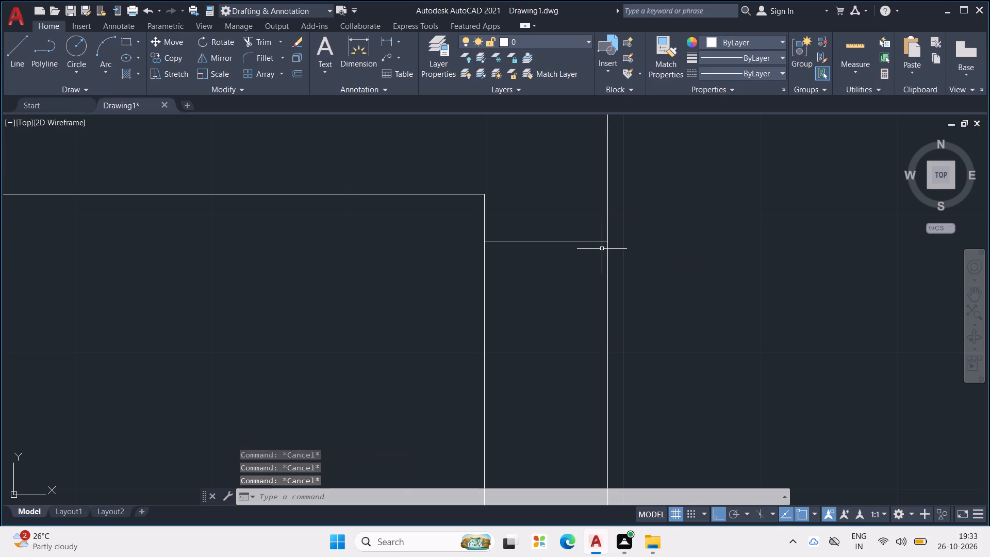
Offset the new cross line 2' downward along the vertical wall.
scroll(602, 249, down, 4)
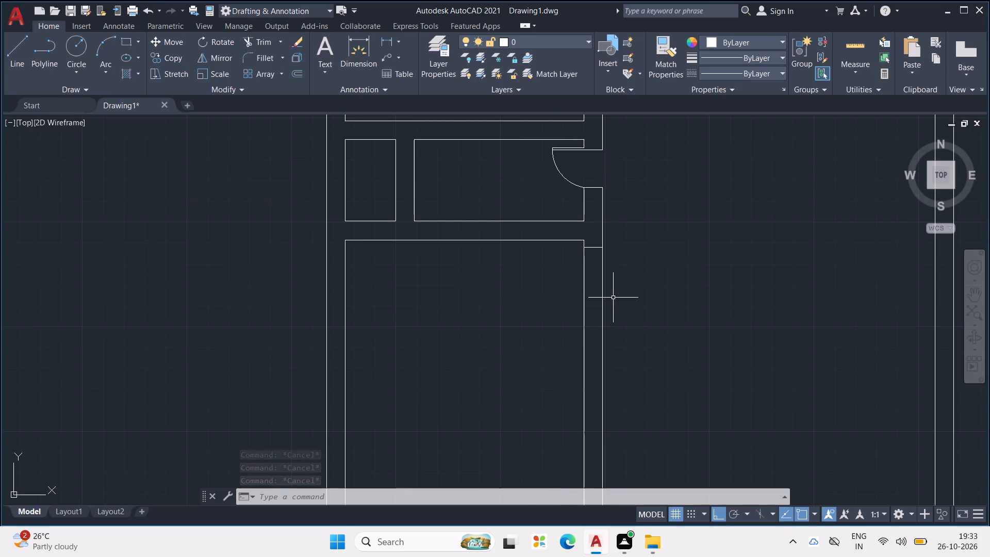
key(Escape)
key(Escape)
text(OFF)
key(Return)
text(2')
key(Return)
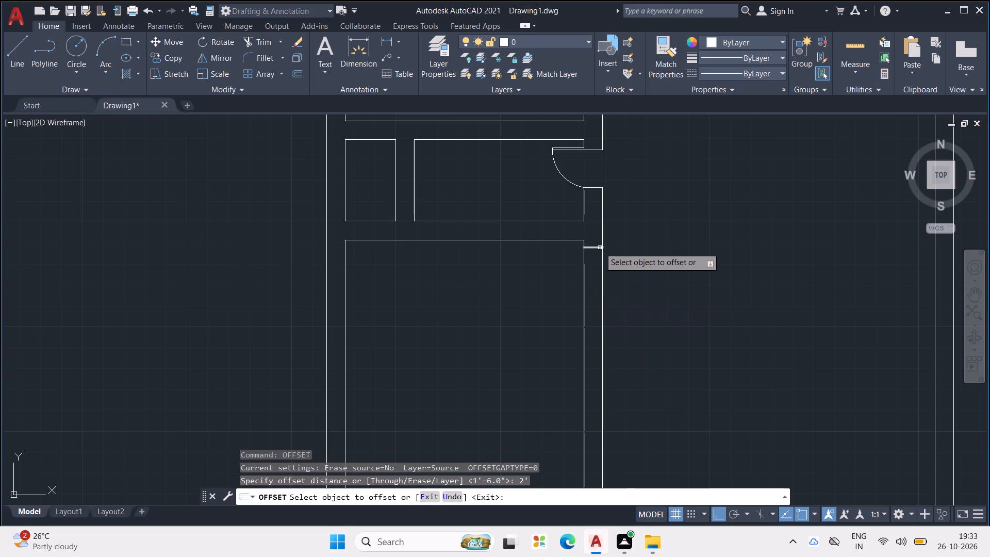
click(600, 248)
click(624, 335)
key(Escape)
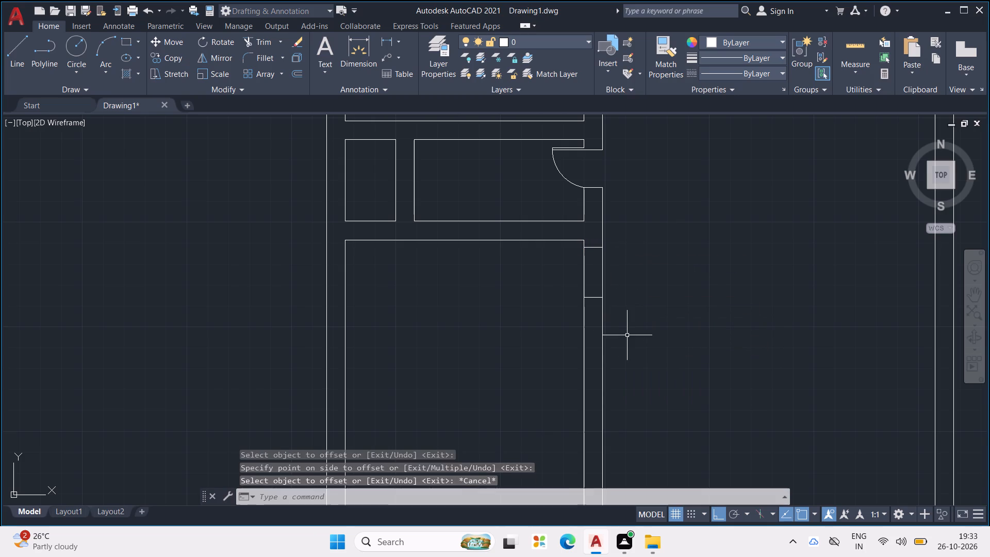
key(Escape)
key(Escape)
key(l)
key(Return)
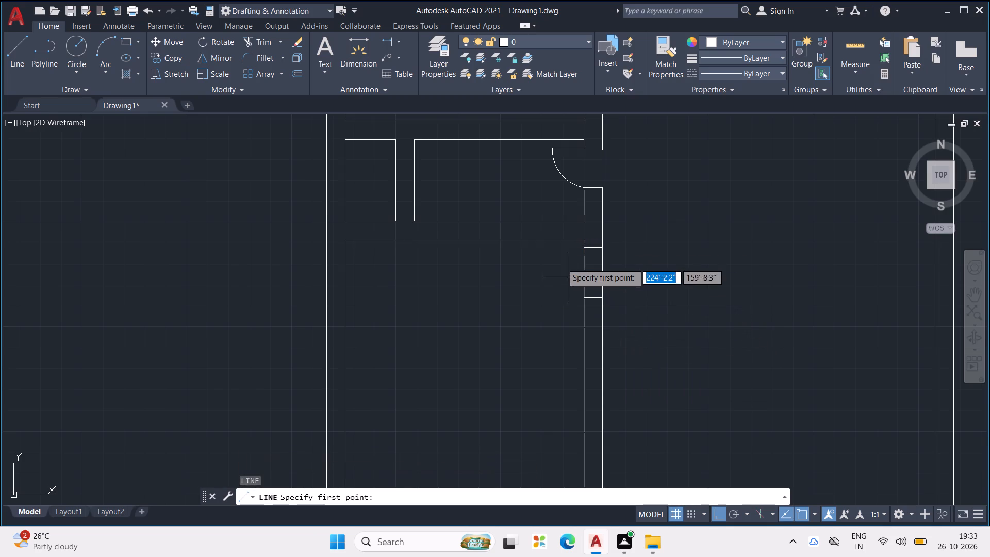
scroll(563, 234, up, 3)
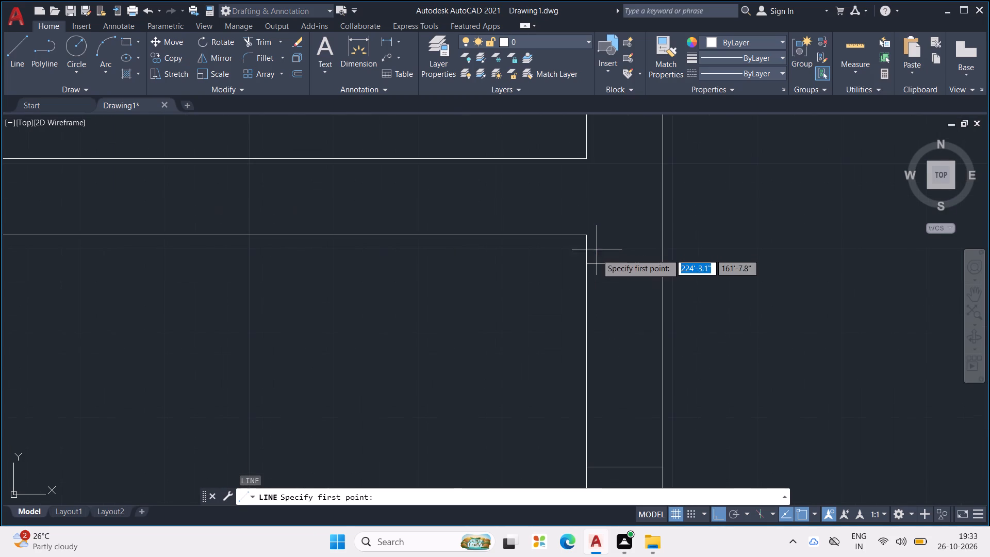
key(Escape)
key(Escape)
Move the upper cross line a little farther down the vertical wall from the lower room's corner.
drag(643, 264, 642, 271)
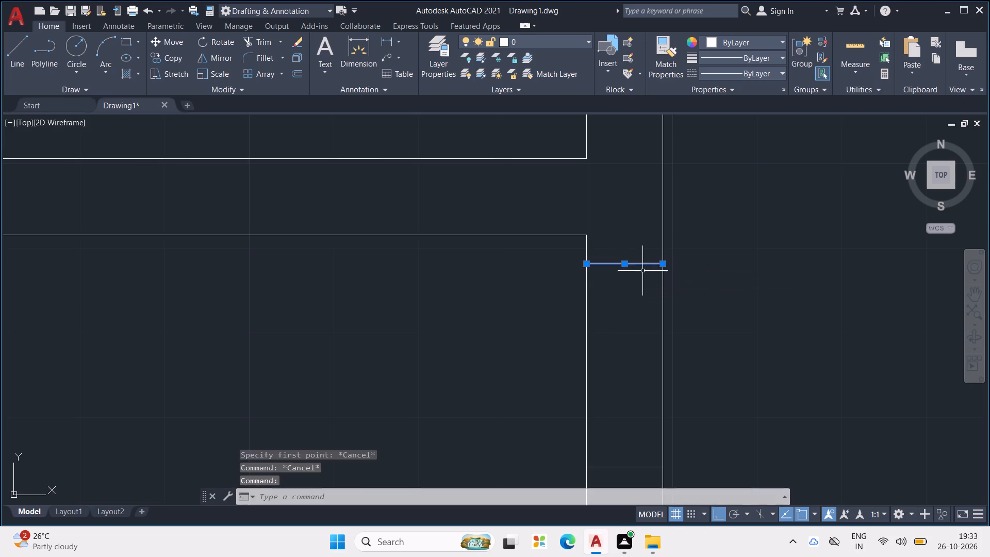
drag(642, 271, 641, 276)
drag(622, 263, 627, 313)
click(627, 313)
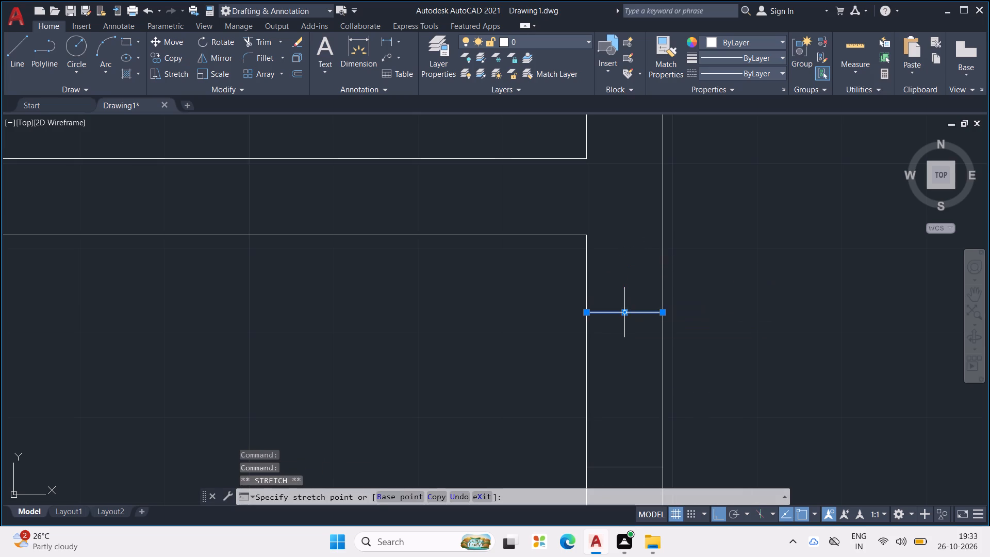
key(Escape)
scroll(628, 295, down, 2)
key(Escape)
middle_drag(648, 293, 633, 260)
scroll(615, 267, up, 1)
click(615, 267)
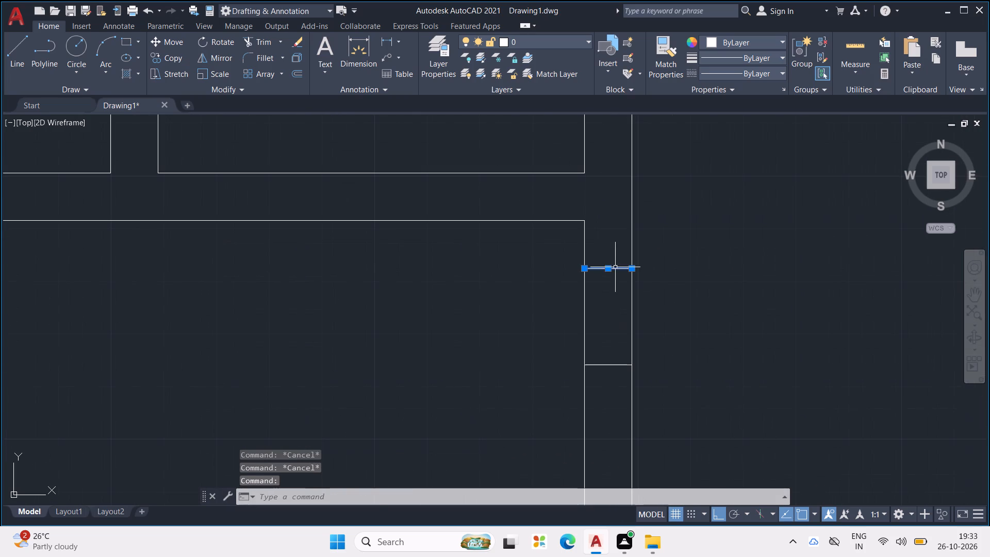
scroll(609, 270, up, 2)
drag(605, 270, 597, 242)
click(597, 242)
key(Escape)
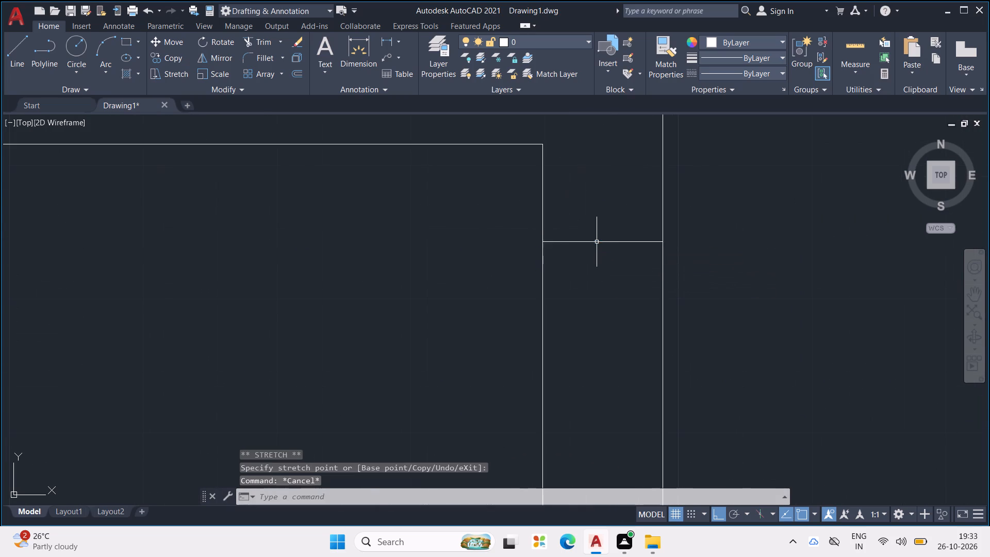
scroll(597, 241, down, 3)
key(Escape)
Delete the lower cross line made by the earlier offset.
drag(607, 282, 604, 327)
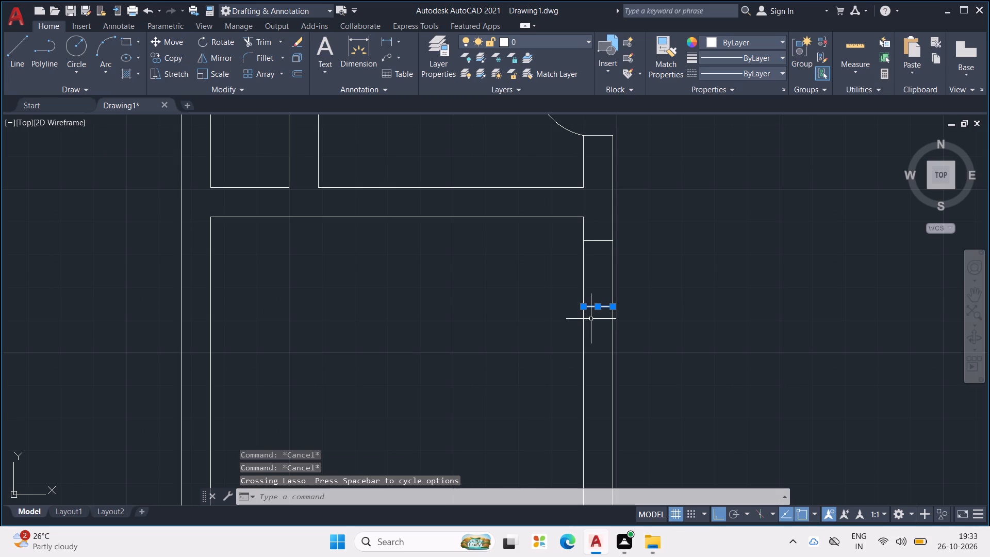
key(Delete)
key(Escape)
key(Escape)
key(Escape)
Offset the repositioned cross line 2' downward to mark the other side of the lower room's door opening.
text(OFF)
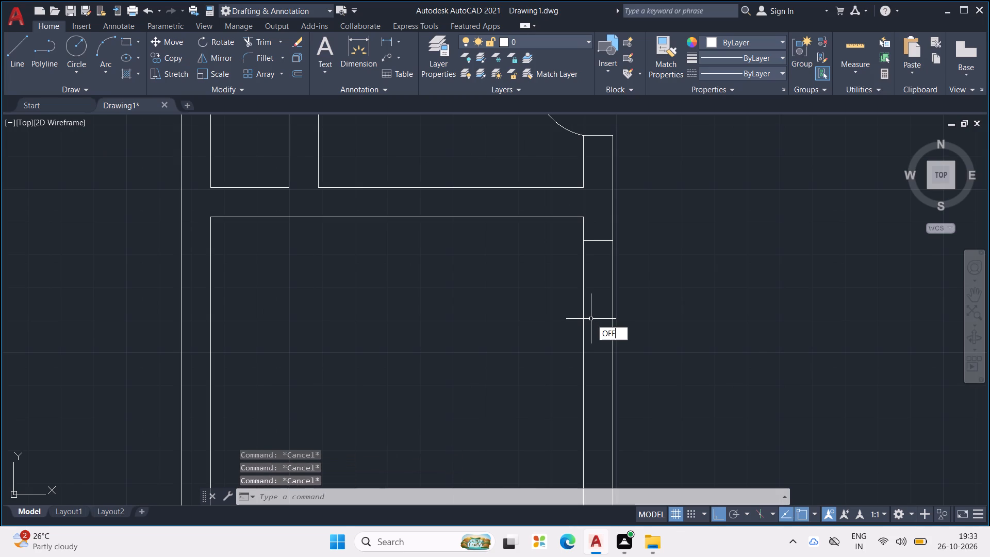
key(Return)
text(2')
key(Return)
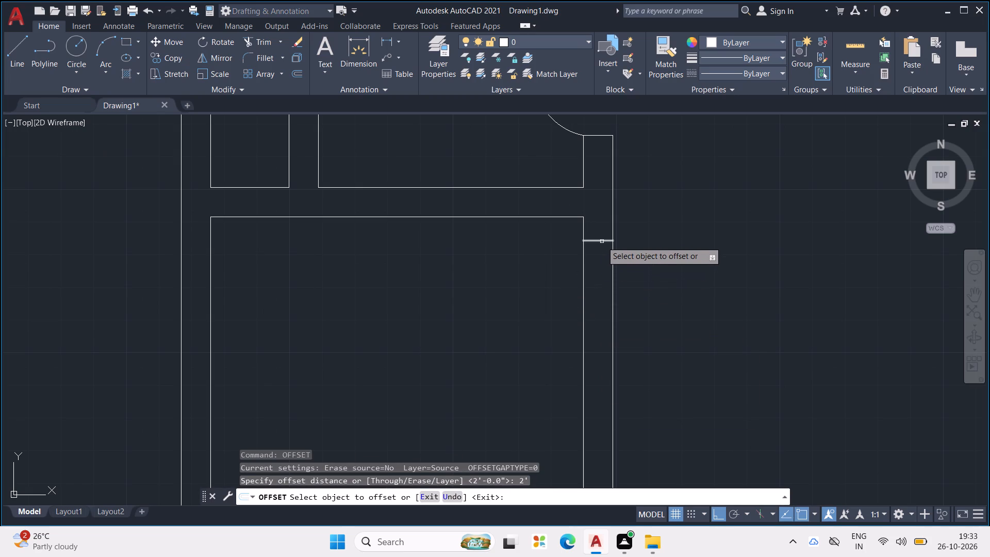
click(602, 241)
click(610, 320)
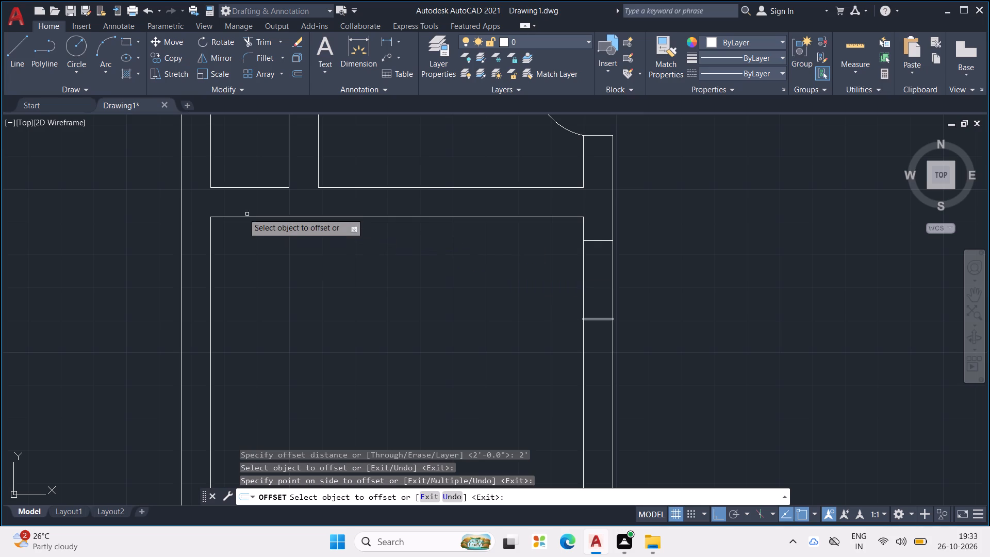
key(Escape)
key(Escape)
key(Escape)
key(Escape)
key(Escape)
key(Escape)
key(Escape)
key(Escape)
key(Escape)
key(Escape)
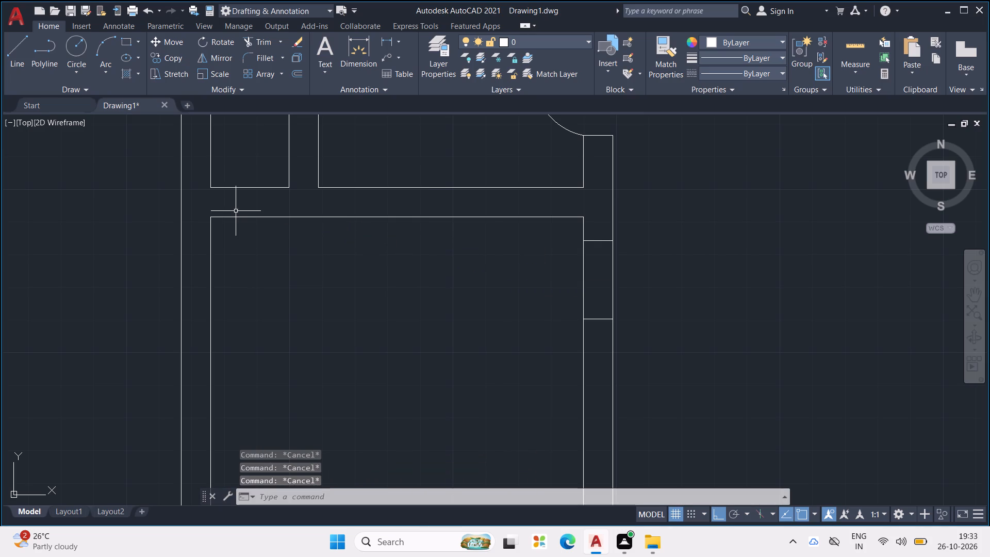
key(Escape)
key(Escape)
key(Escape)
key(Escape)
key(Escape)
Draw the lower room's door leaf from the upper cross line, 2.5' into the room and 1" thick, returning to the wall's far face.
scroll(291, 204, down, 2)
middle_drag(375, 226, 391, 264)
click(25, 50)
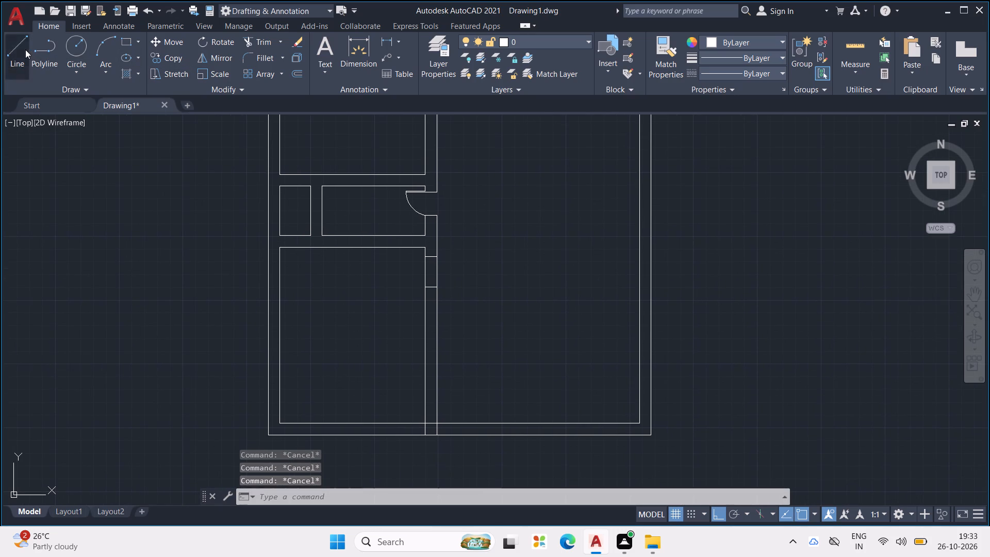
scroll(420, 265, up, 3)
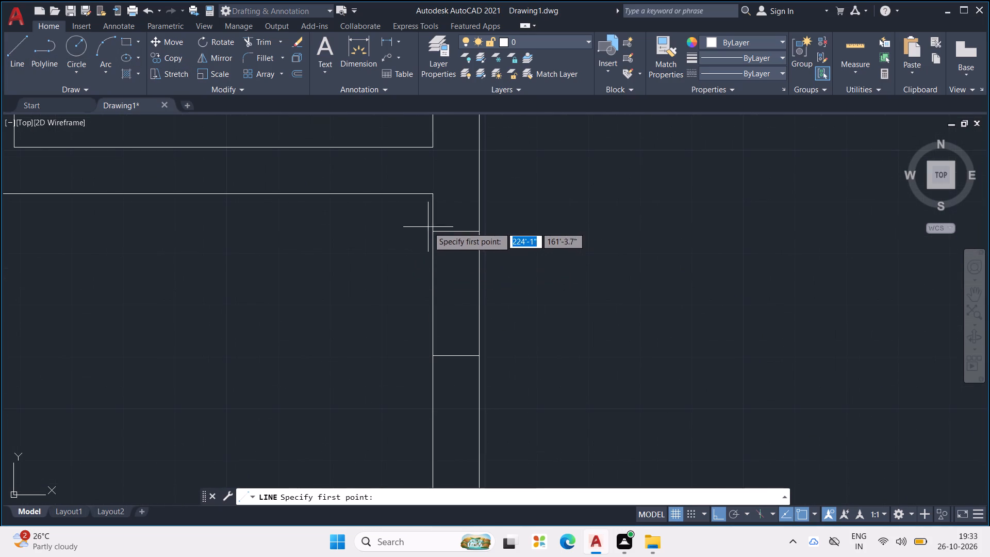
click(432, 233)
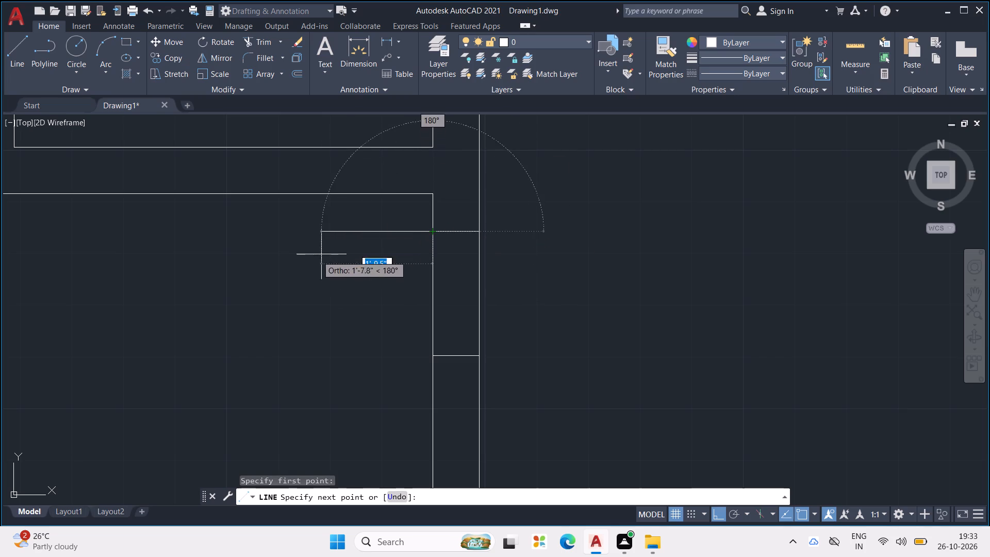
text(2.5')
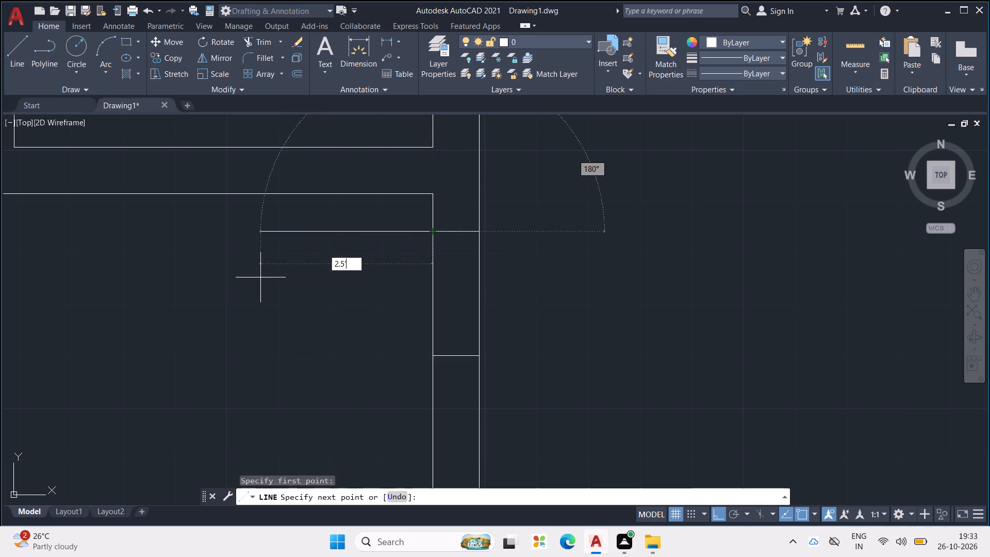
key(Return)
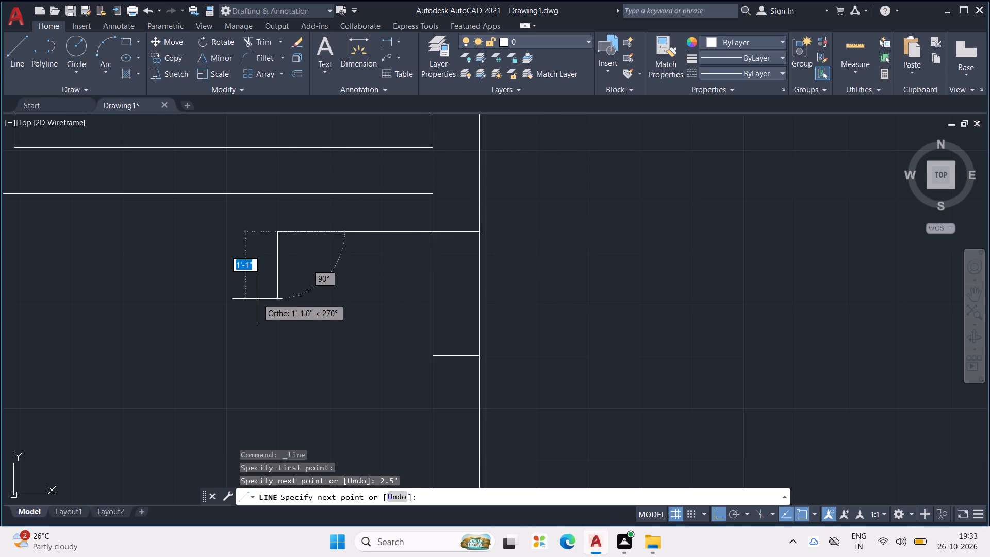
text(1")
key(Return)
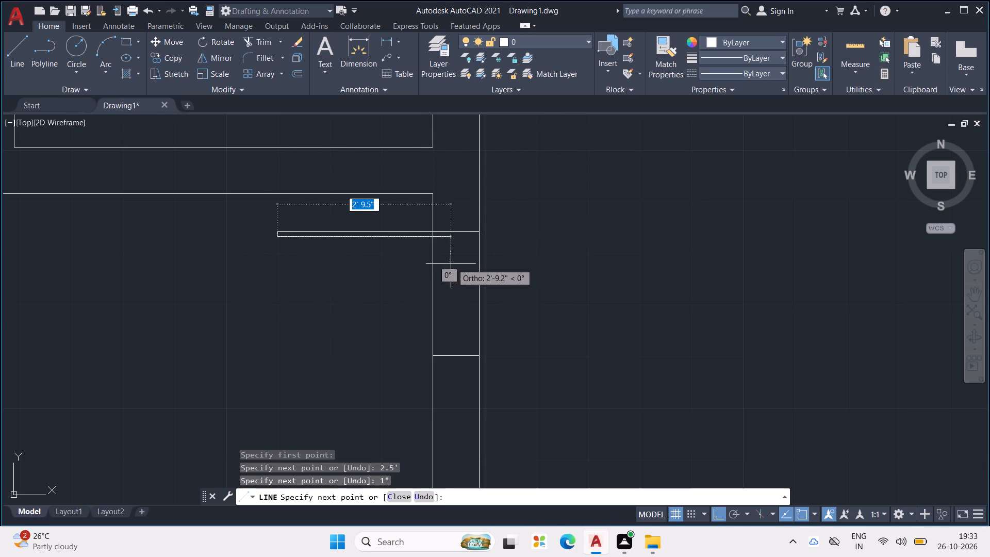
scroll(492, 266, up, 1)
click(467, 222)
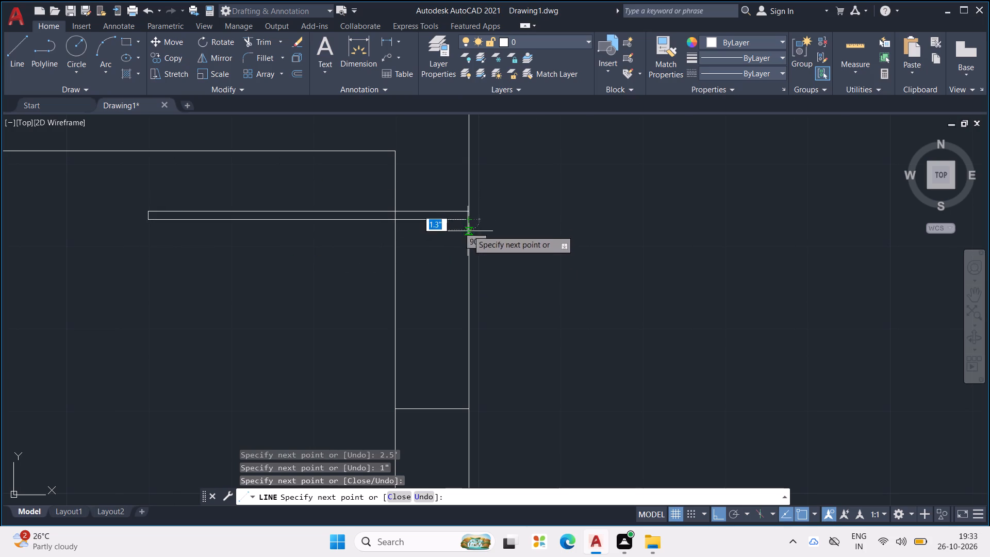
Continue the line 2.5' down the wall's far face and across to the inner face to mark the opening's lower side.
text(2.5')
key(Return)
middle_drag(481, 286, 478, 184)
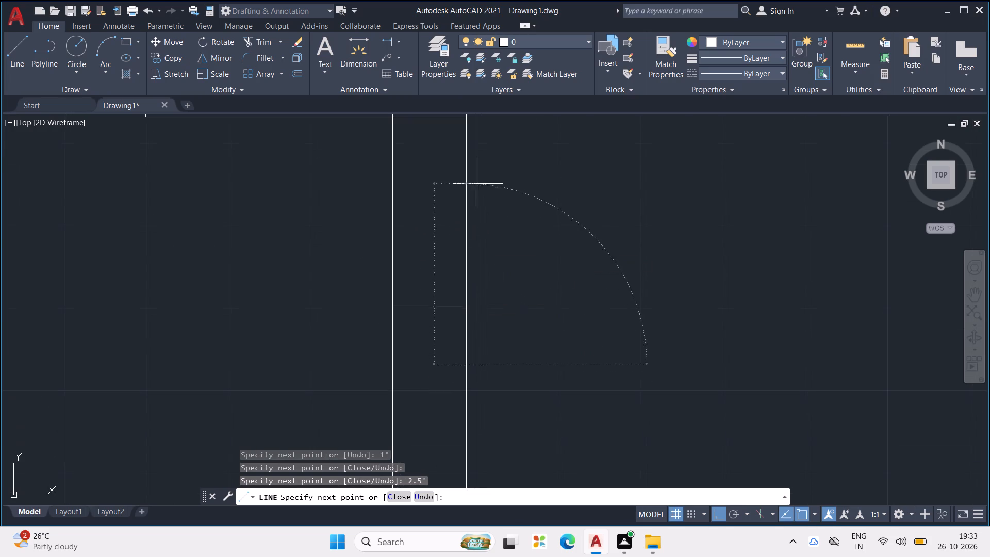
click(389, 361)
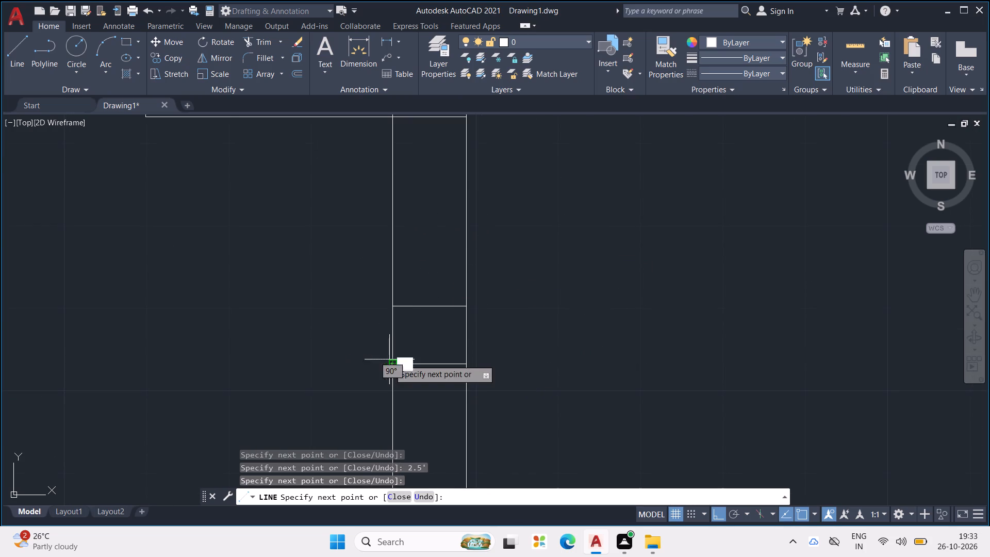
key(Escape)
scroll(392, 346, down, 2)
key(Escape)
middle_drag(330, 296, 418, 308)
scroll(330, 296, down, 1)
key(Escape)
key(Escape)
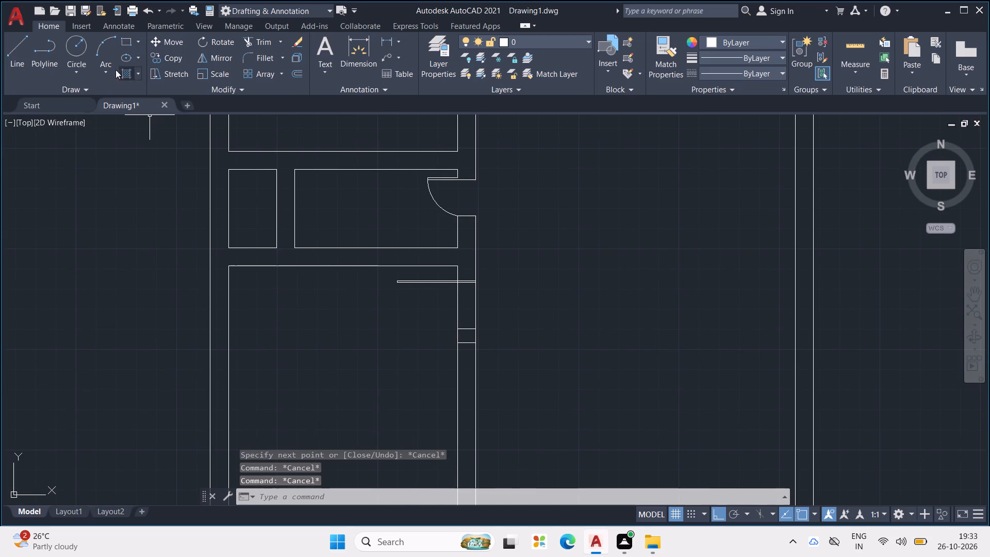
Draw a three-point swing arc from the free end of the lower room's door leaf to the inner end of the new lower jamb.
click(109, 55)
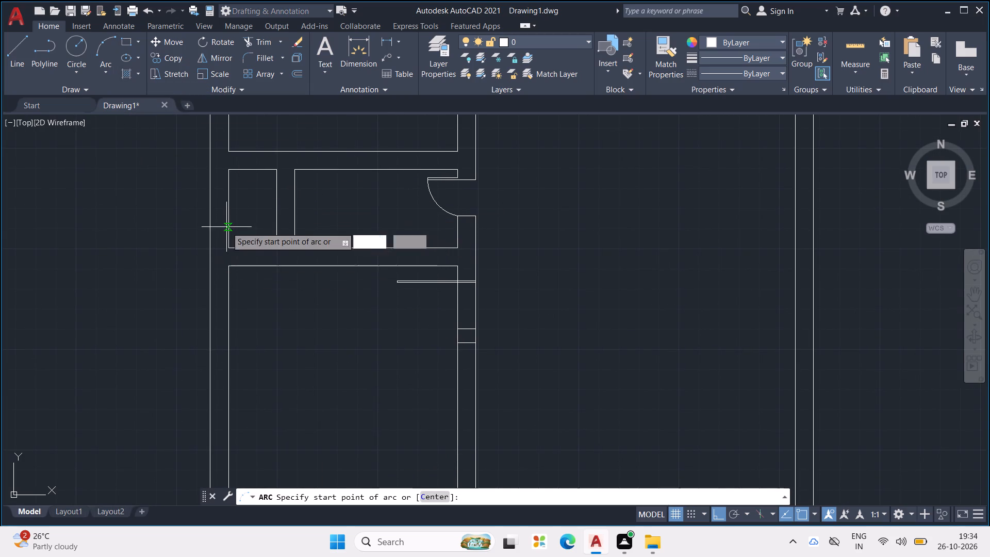
scroll(235, 237, up, 1)
scroll(511, 316, up, 1)
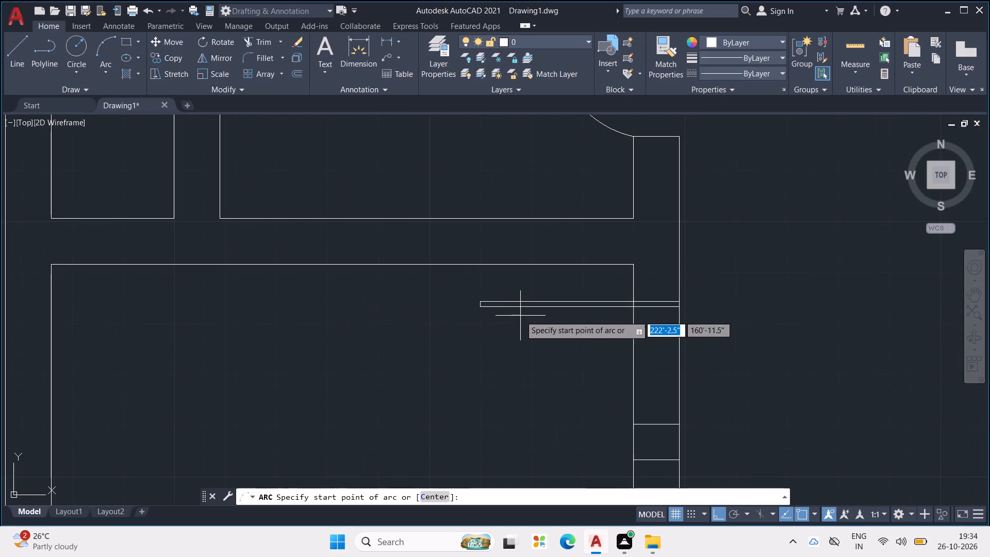
scroll(525, 309, up, 2)
scroll(514, 269, up, 3)
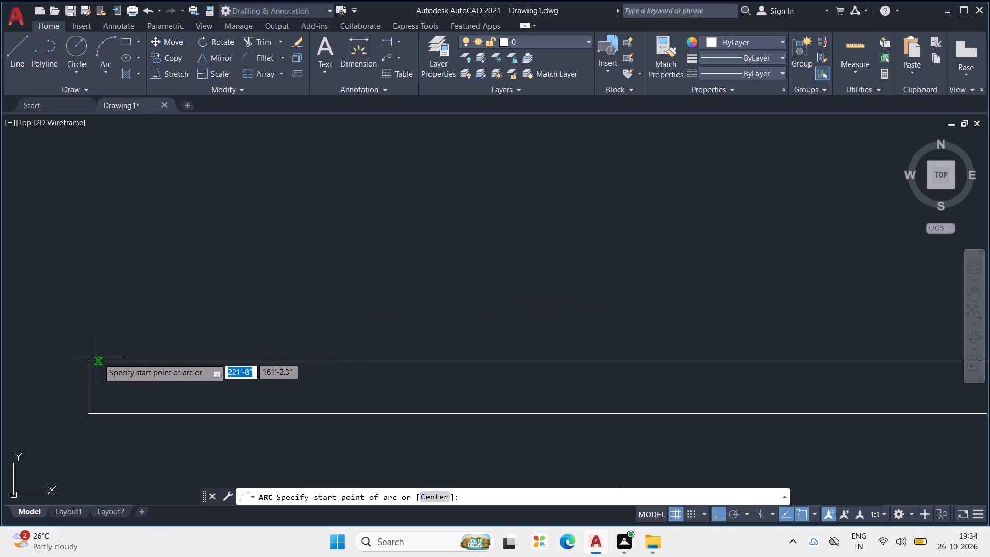
click(91, 362)
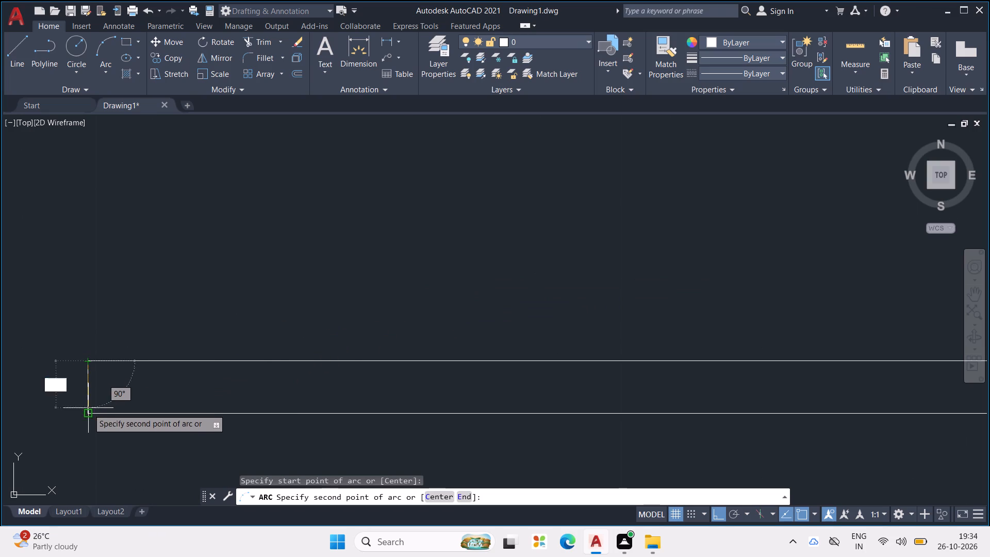
click(89, 410)
scroll(129, 307, down, 6)
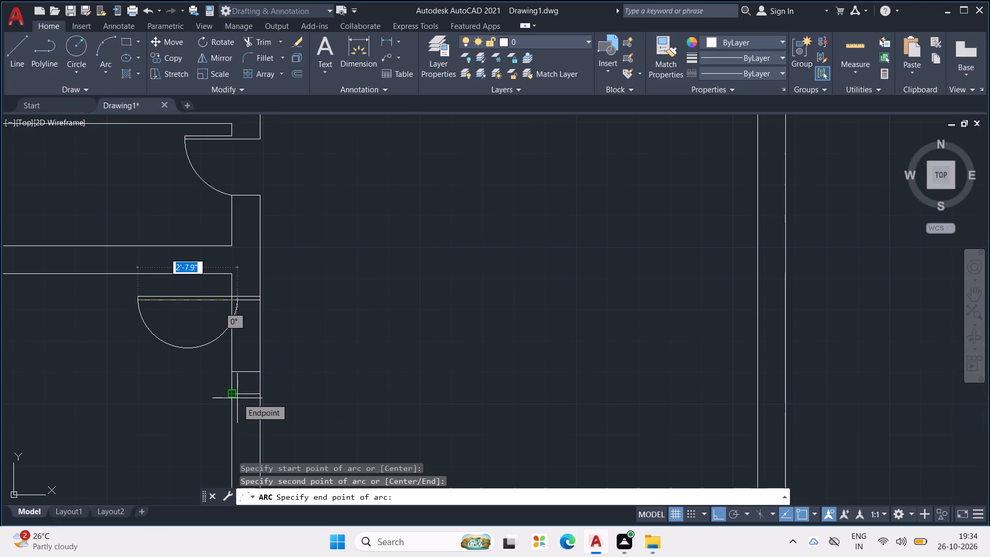
click(235, 398)
scroll(273, 385, down, 2)
middle_drag(285, 376, 318, 370)
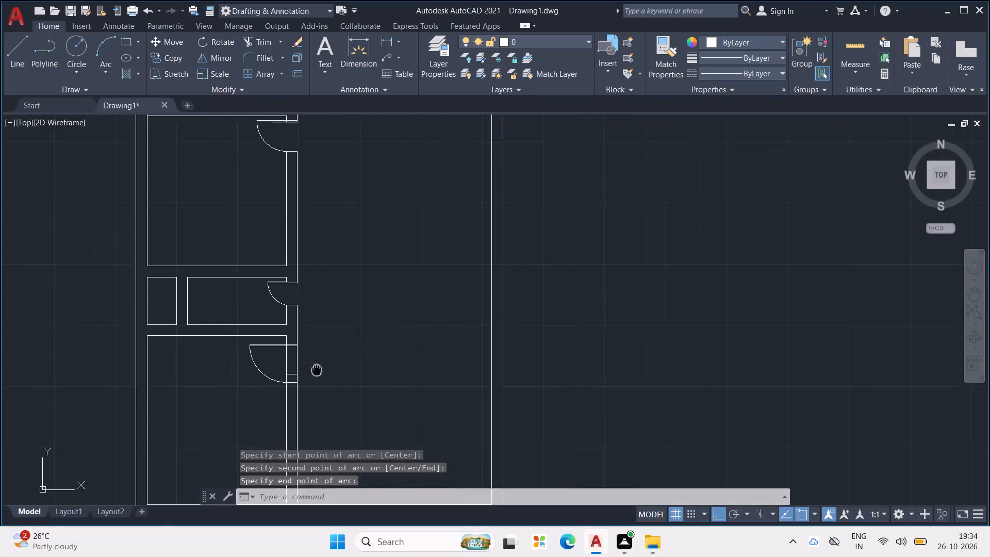
middle_drag(318, 370, 367, 396)
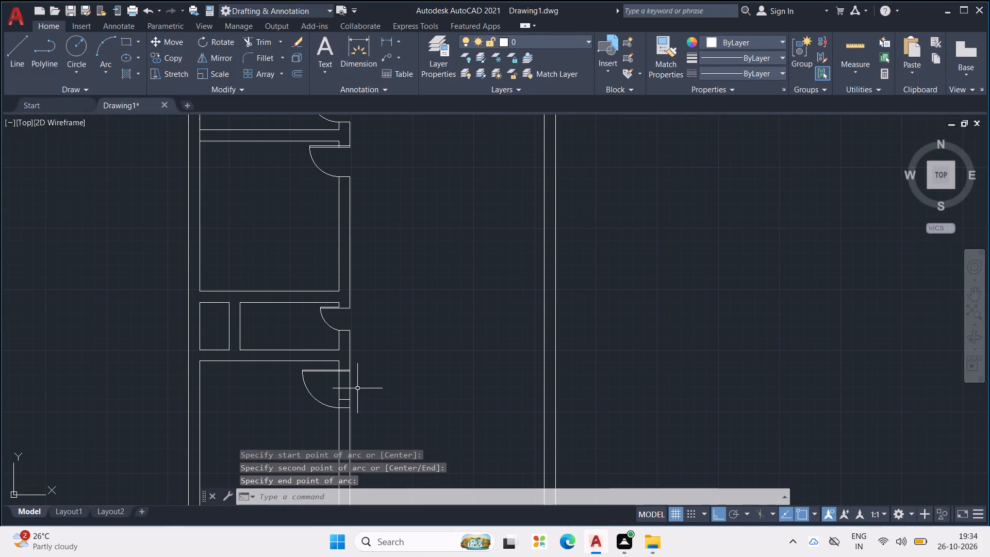
scroll(357, 383, down, 2)
scroll(365, 379, up, 2)
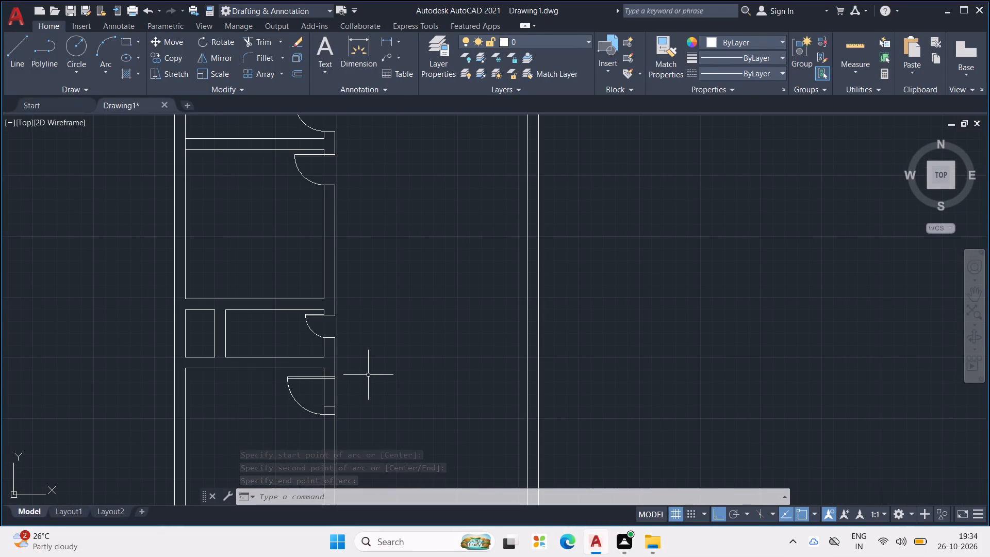
key(Escape)
key(Escape)
key(Escape)
key(Escape)
key(Escape)
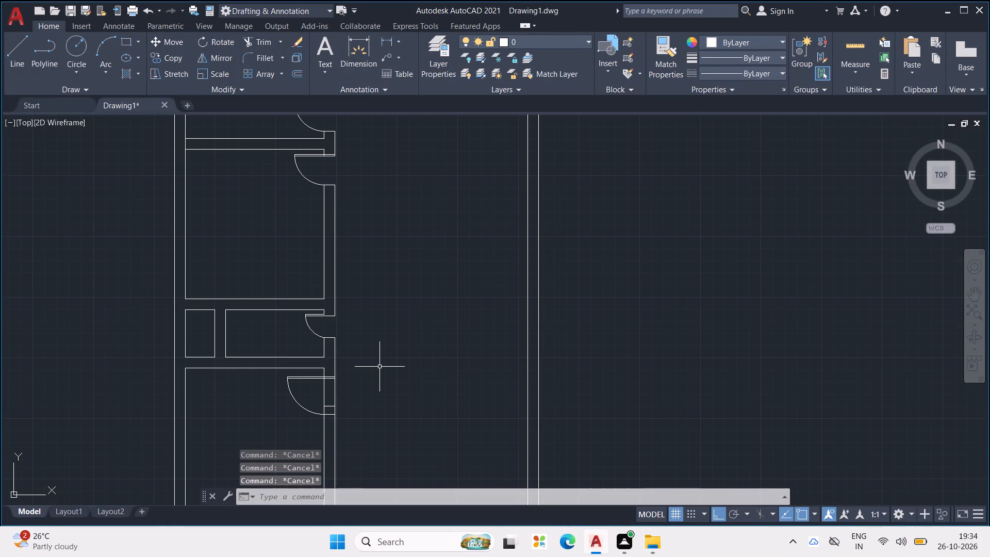
Trim both wall lines across the lower room's door opening and remove the old 2' cross line with its wall remnants.
text(TR)
key(Return)
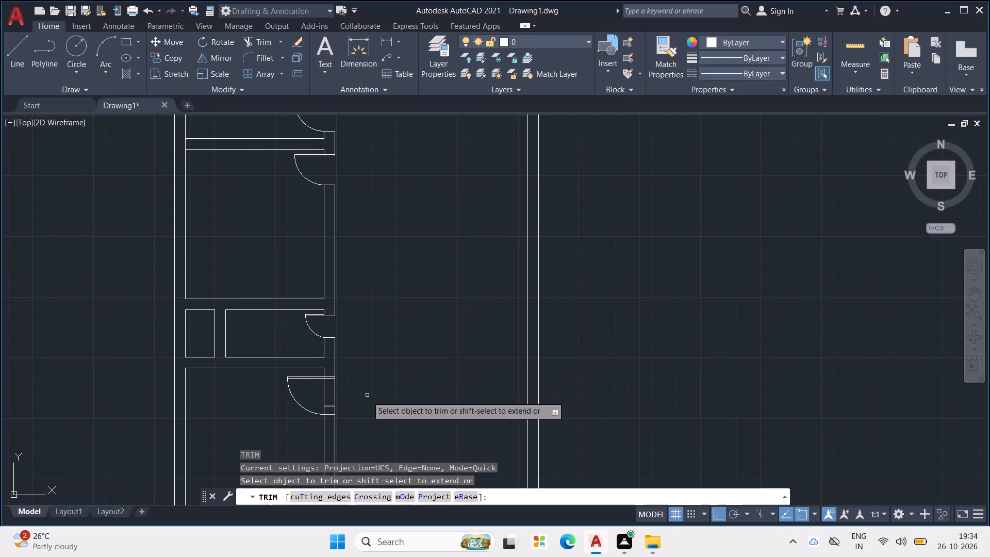
middle_drag(368, 396, 405, 351)
scroll(401, 354, up, 2)
drag(397, 351, 280, 348)
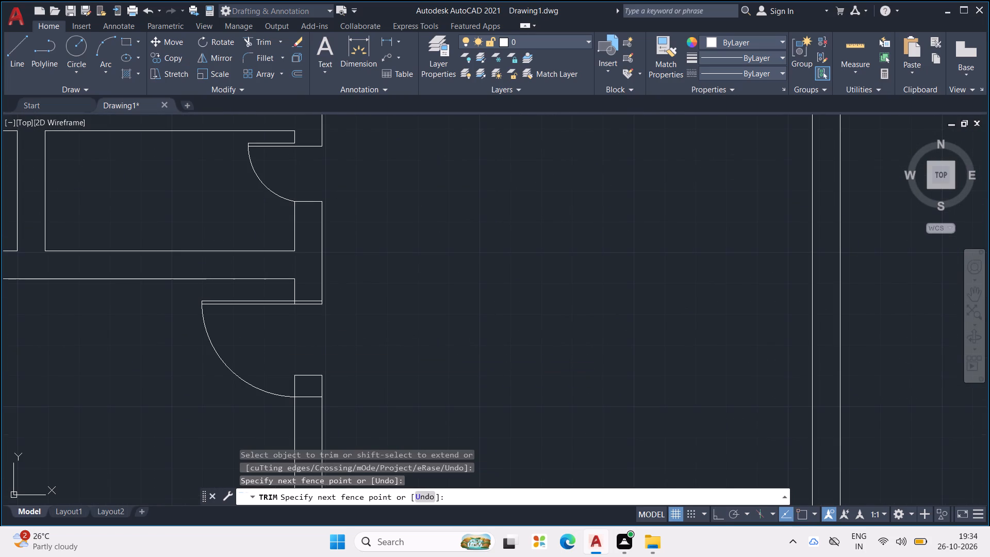
drag(283, 351, 308, 381)
drag(308, 381, 303, 364)
Trim the leaf's upper edge inside the wall thickness and the short inner wall piece crossing the end of the leaf.
scroll(304, 305, up, 3)
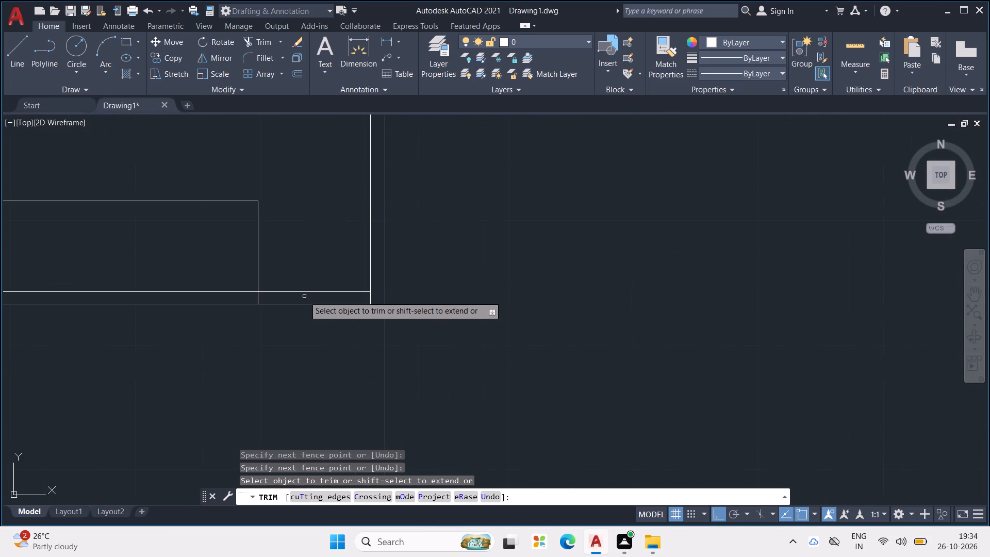
click(304, 294)
click(304, 285)
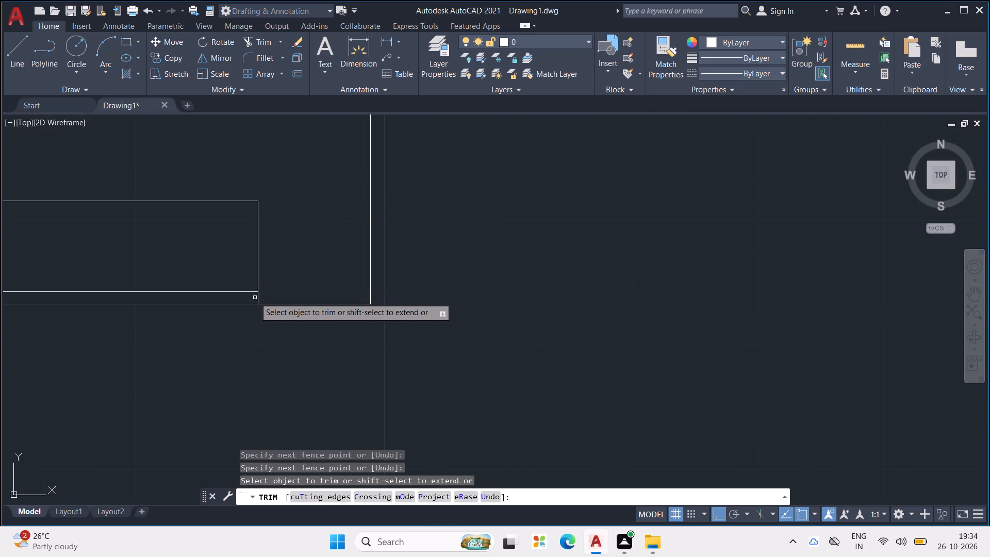
click(256, 298)
Look over the whole floor plan with its partitions and door openings, ending the Trim command.
scroll(266, 280, down, 4)
middle_drag(340, 204, 346, 220)
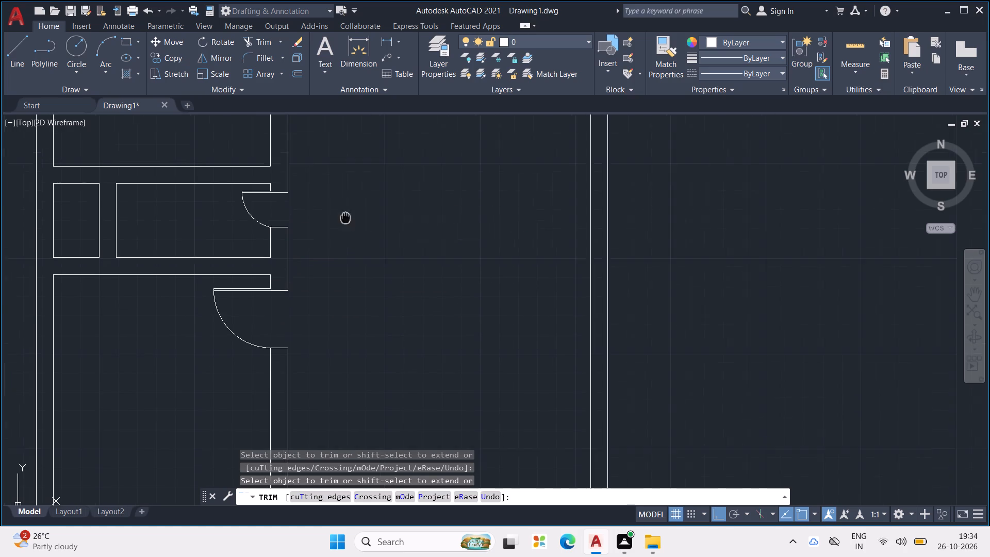
middle_drag(346, 220, 426, 369)
scroll(427, 366, down, 3)
middle_drag(443, 367, 411, 288)
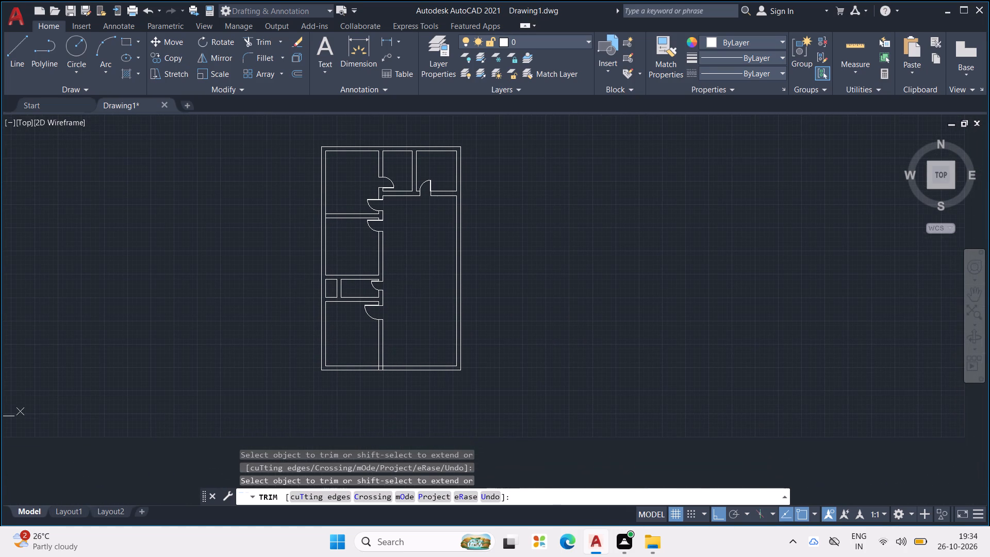
middle_drag(411, 288, 410, 287)
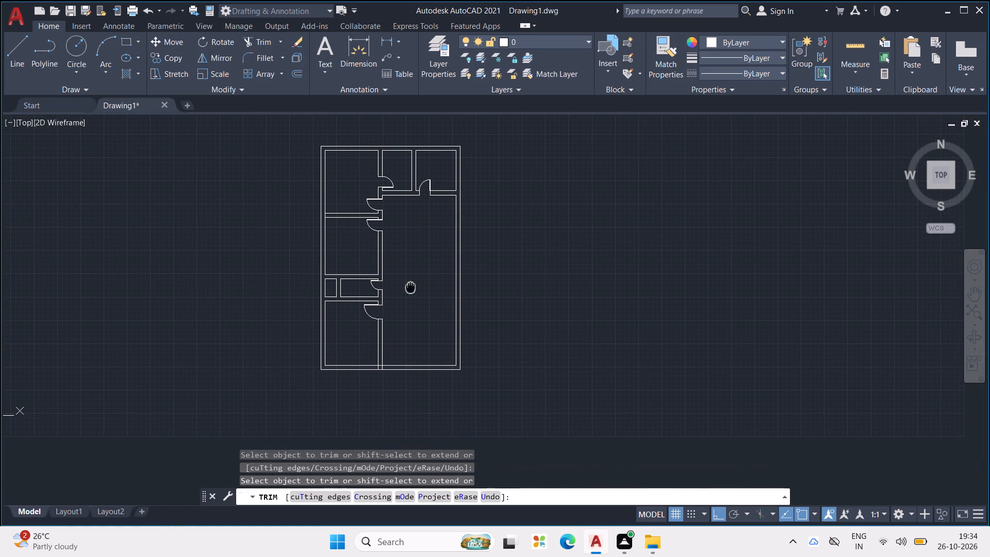
middle_drag(410, 287, 411, 293)
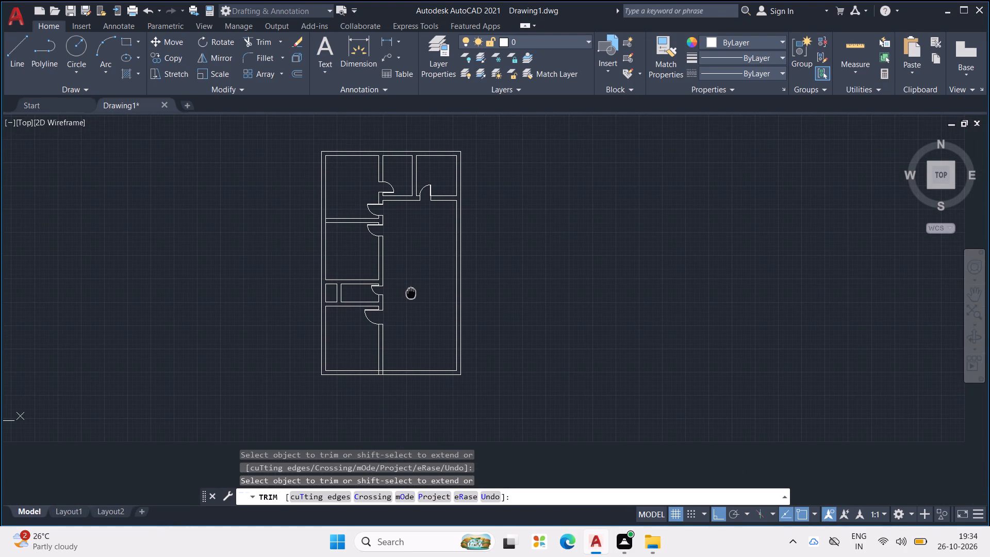
middle_drag(411, 293, 406, 299)
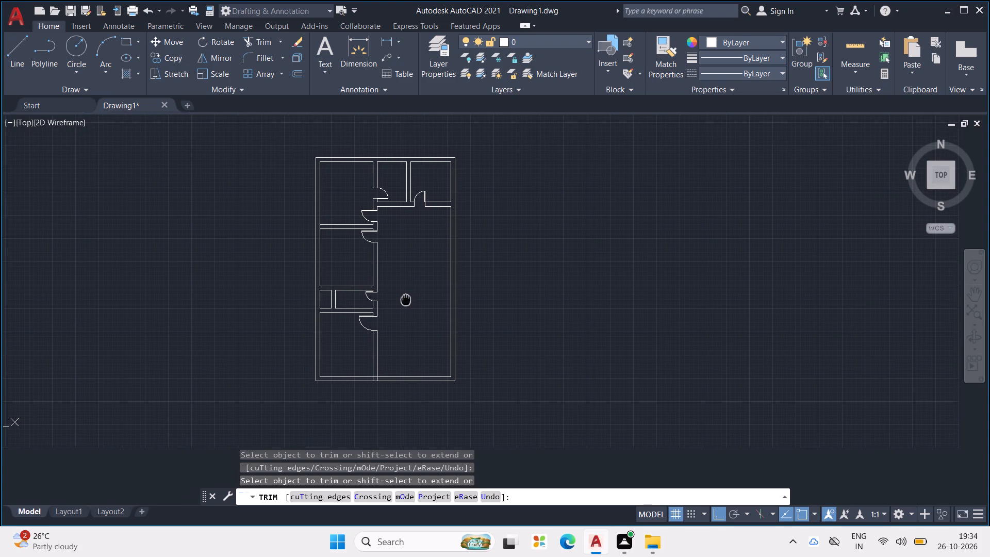
middle_drag(406, 299, 404, 330)
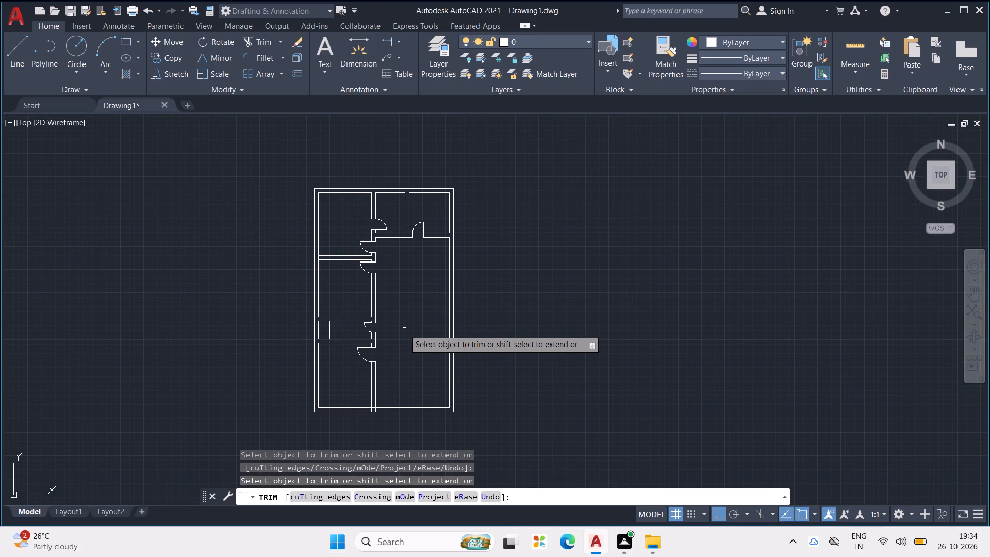
scroll(381, 329, up, 1)
key(Escape)
key(Escape)
key(Escape)
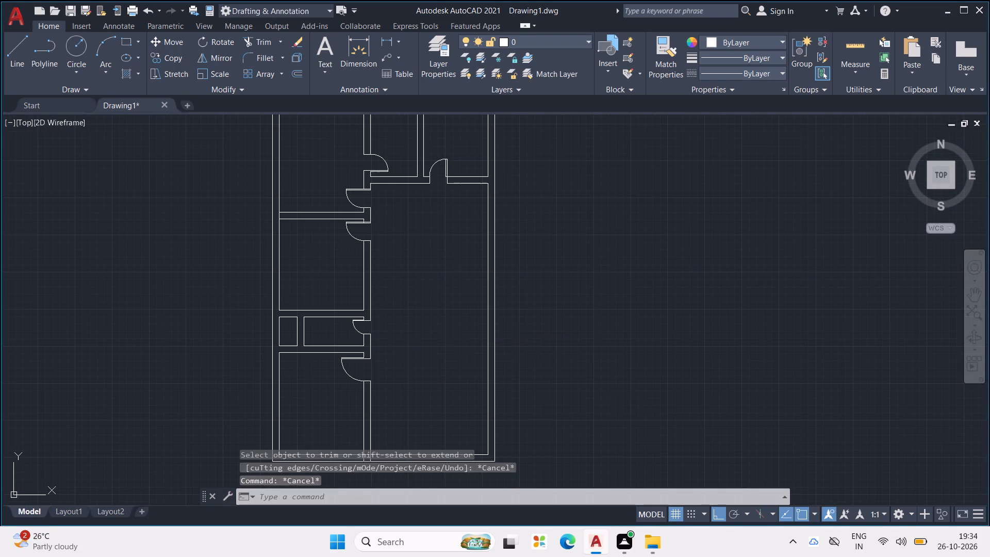
Extend both lines of the partition between the middle room and the small rooms below it to the right outer wall's inner face.
key(e)
key(x)
key(Return)
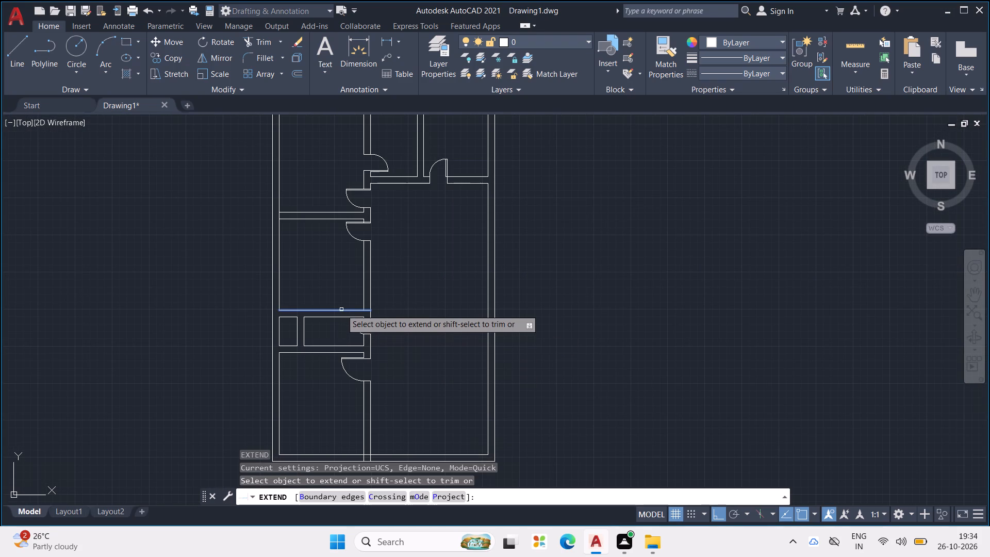
click(350, 311)
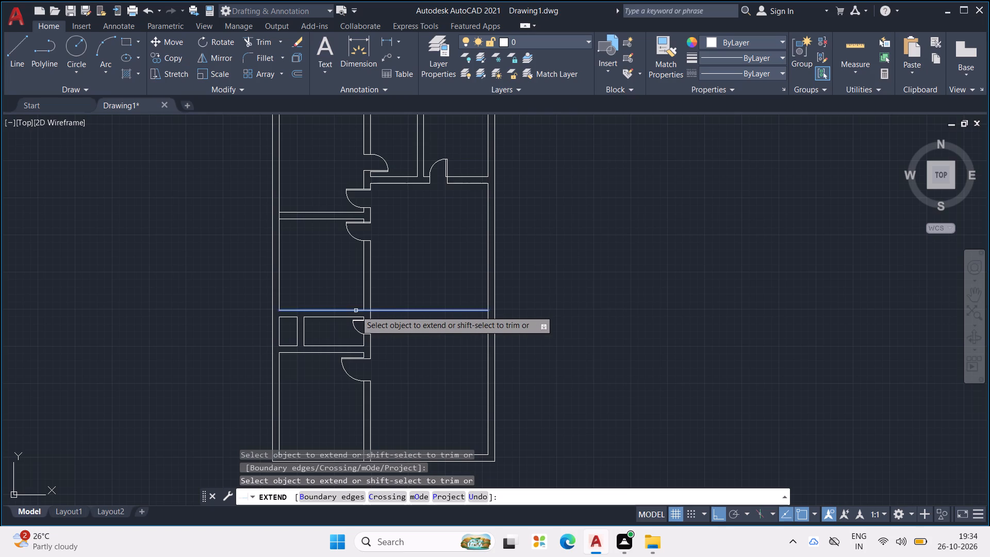
click(356, 310)
click(349, 319)
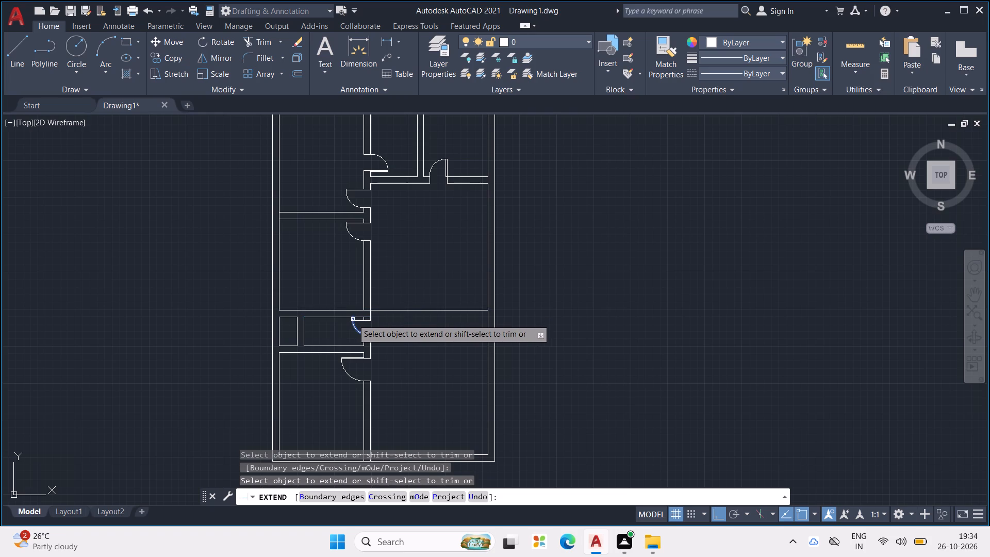
click(347, 317)
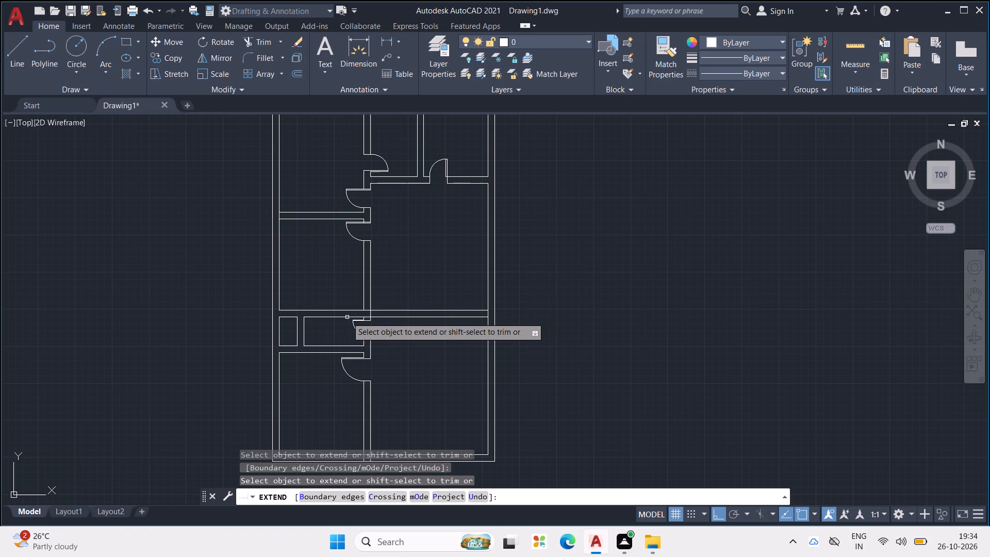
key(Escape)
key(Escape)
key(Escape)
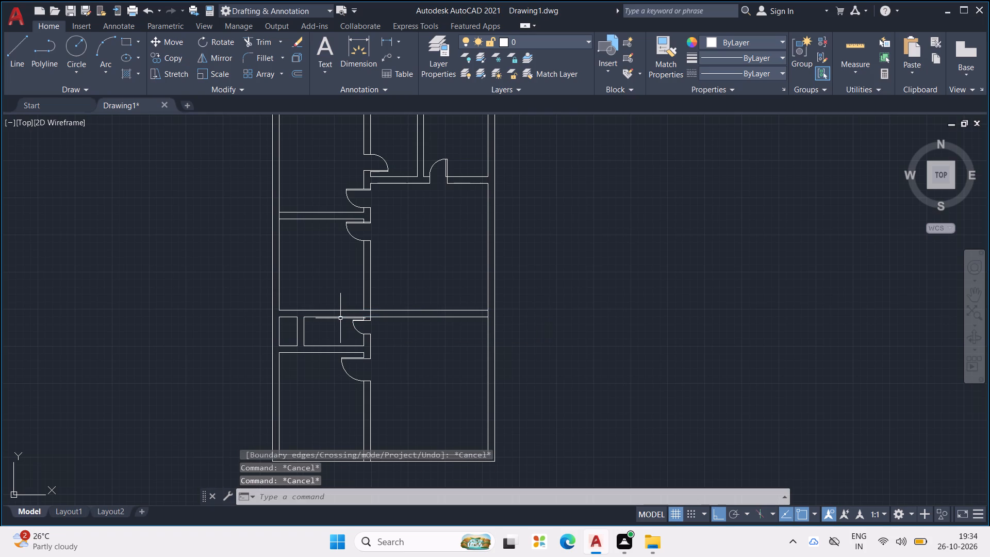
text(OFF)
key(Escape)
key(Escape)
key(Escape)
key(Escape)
Trim both lines of the extended partition where they cross the thickness of the central vertical wall.
text(TR)
key(Return)
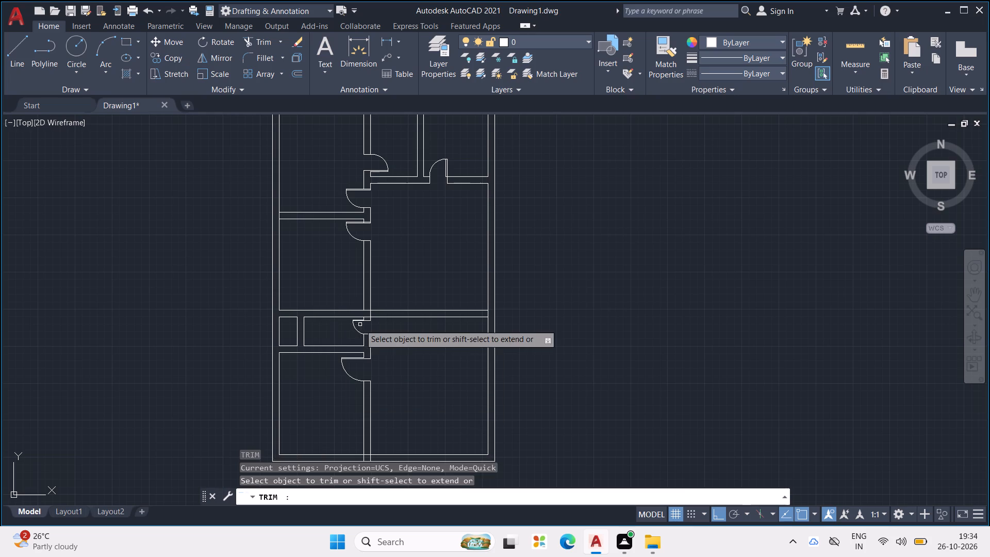
scroll(358, 324, up, 3)
drag(394, 287, 399, 268)
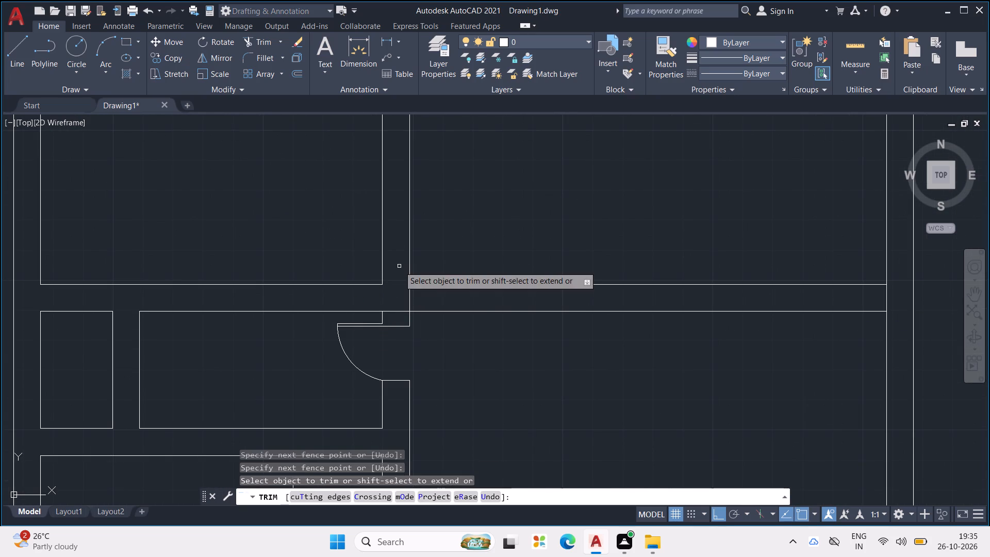
scroll(212, 297, down, 2)
scroll(289, 320, up, 2)
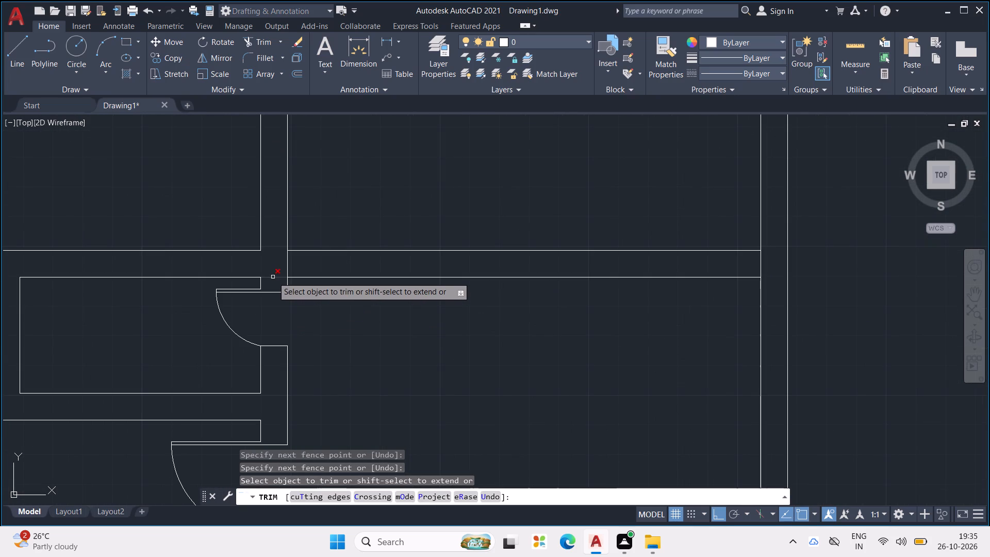
click(273, 277)
scroll(273, 271, down, 1)
middle_drag(311, 301, 413, 306)
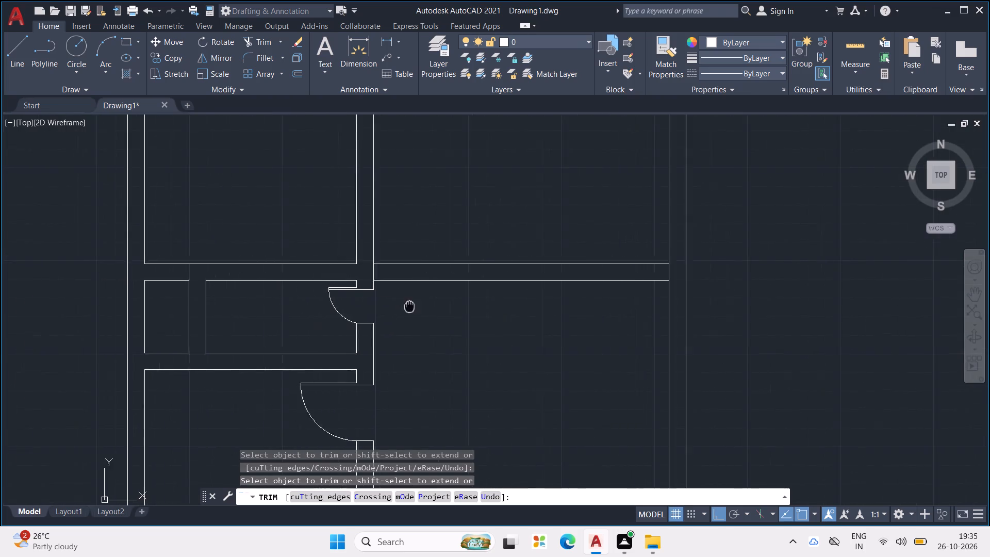
middle_drag(413, 306, 571, 335)
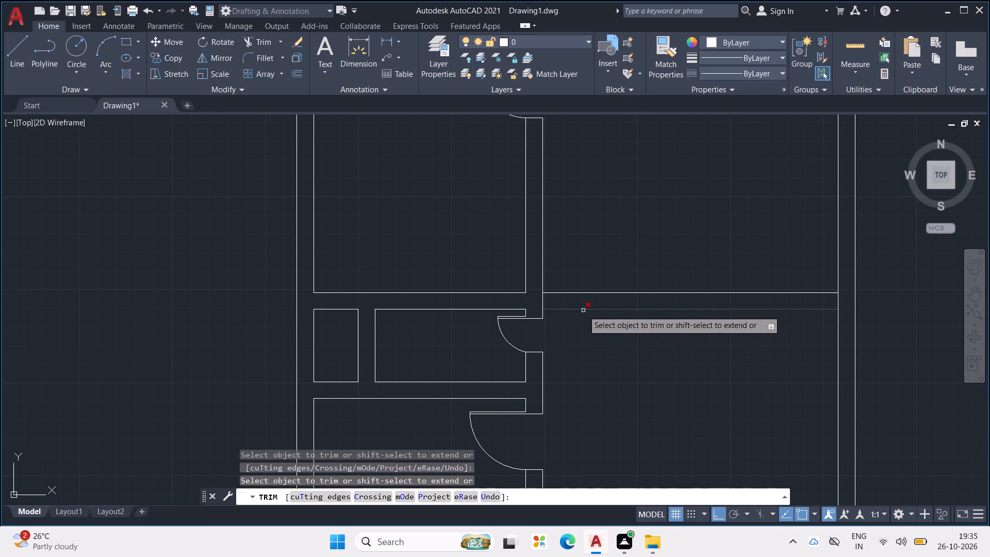
key(Escape)
key(Escape)
key(Escape)
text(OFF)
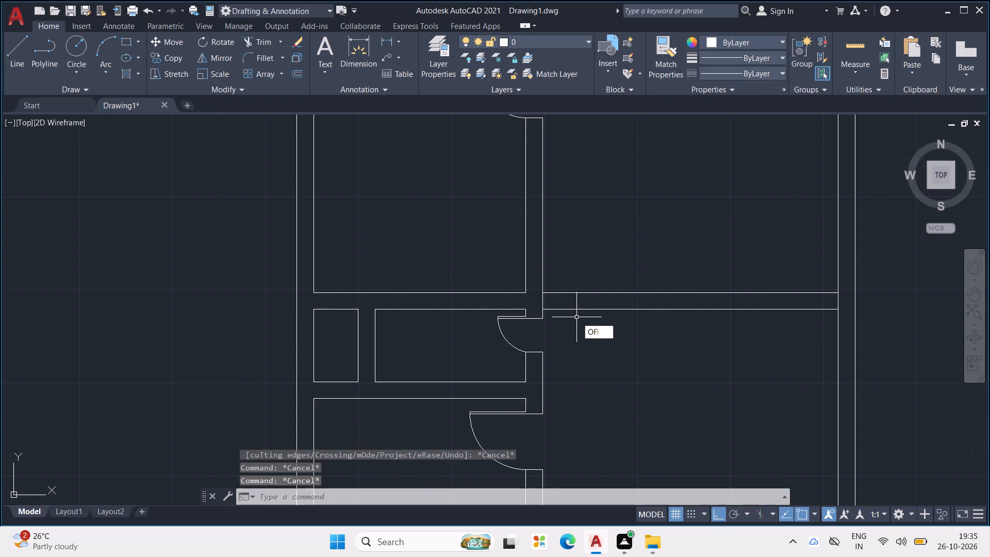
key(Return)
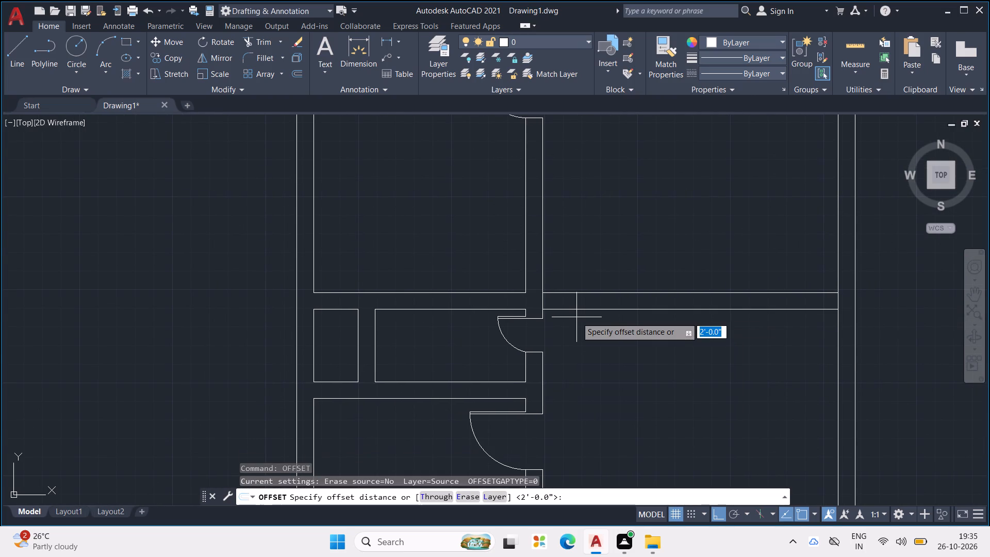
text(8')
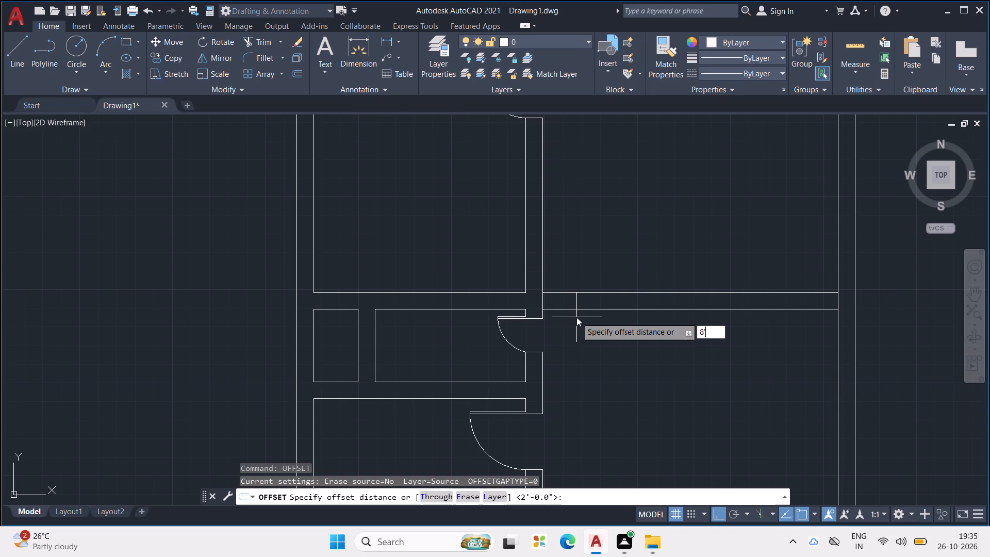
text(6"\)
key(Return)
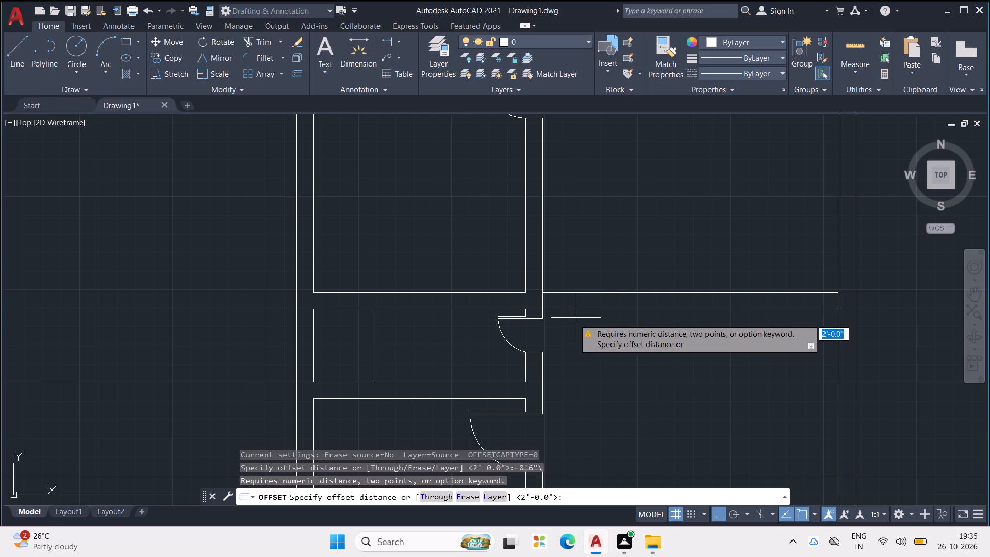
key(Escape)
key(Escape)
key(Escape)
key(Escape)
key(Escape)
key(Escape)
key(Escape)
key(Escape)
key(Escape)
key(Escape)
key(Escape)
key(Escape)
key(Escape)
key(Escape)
Offset both lines of the right-hand room's horizontal partition 8'6" downward to form a second partition below it.
text(OFF)
key(Return)
text(8')
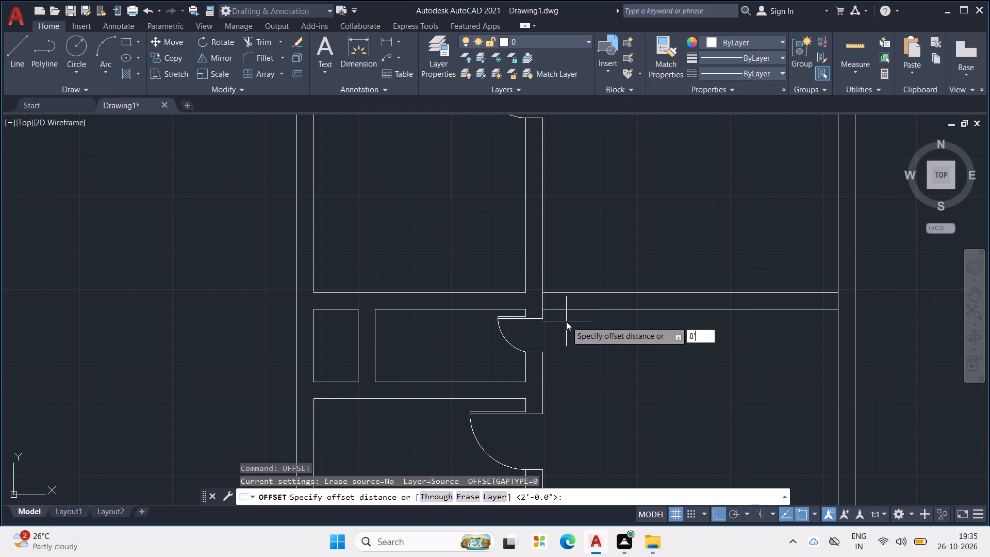
text(6"])
key(BackSpace)
key(Return)
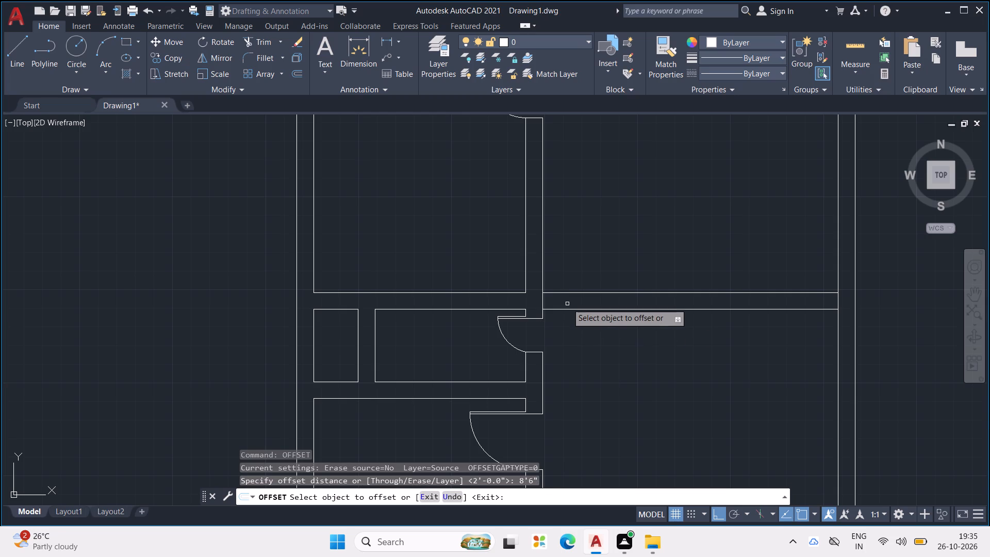
click(589, 310)
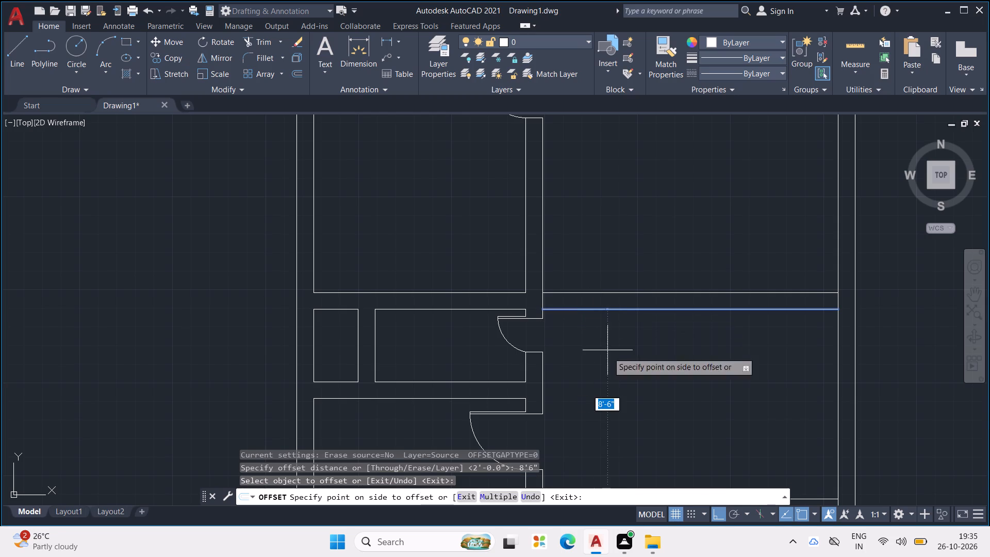
middle_drag(618, 390, 537, 213)
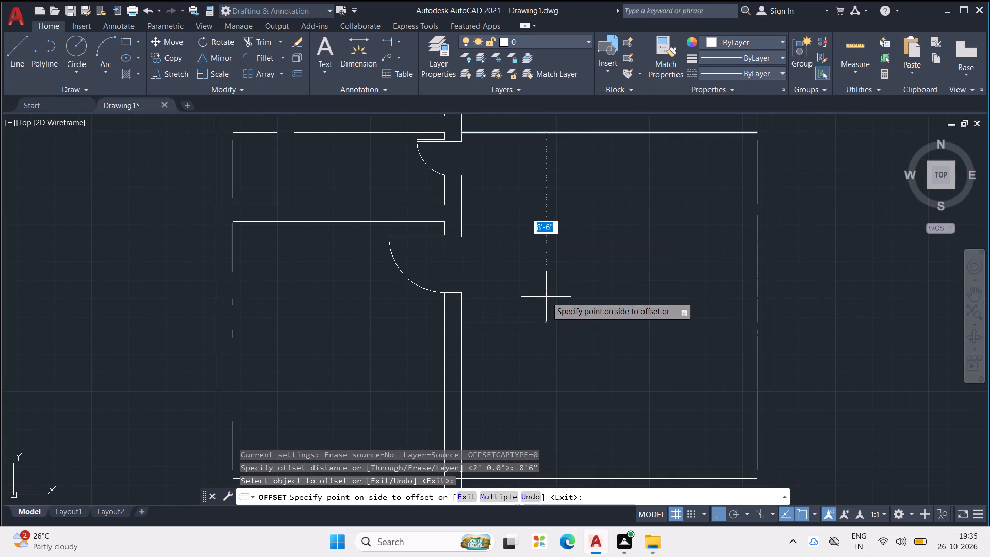
click(546, 297)
middle_drag(552, 216, 560, 257)
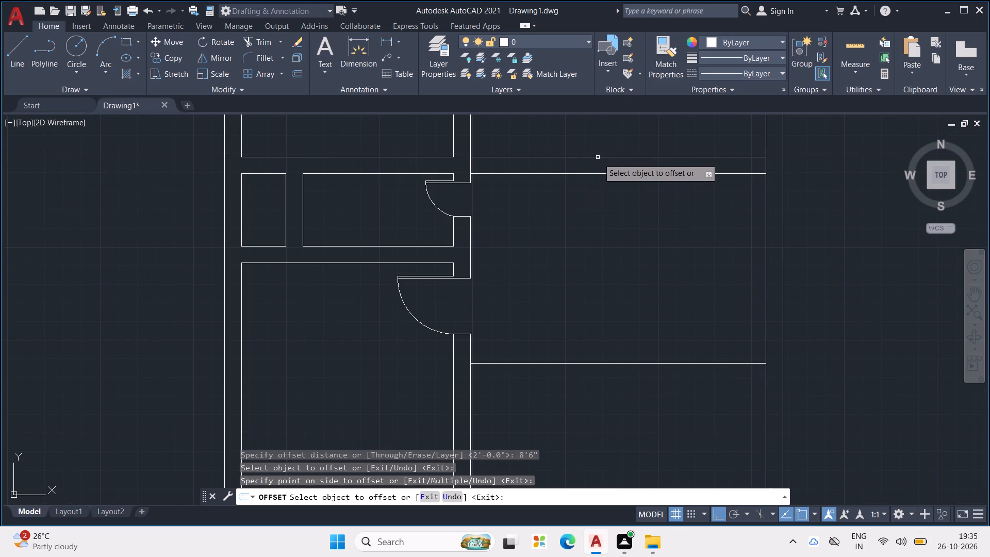
click(602, 156)
click(607, 264)
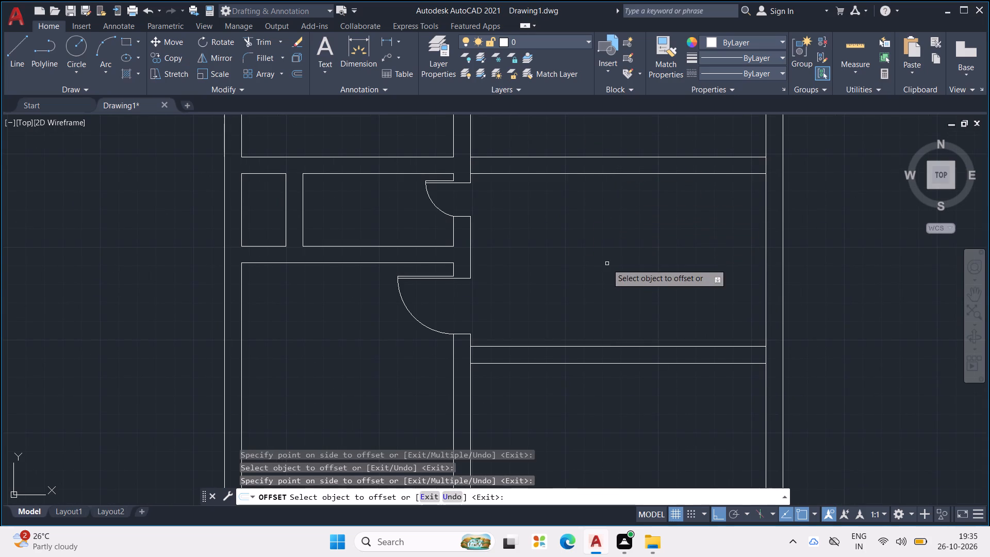
key(Escape)
key(Escape)
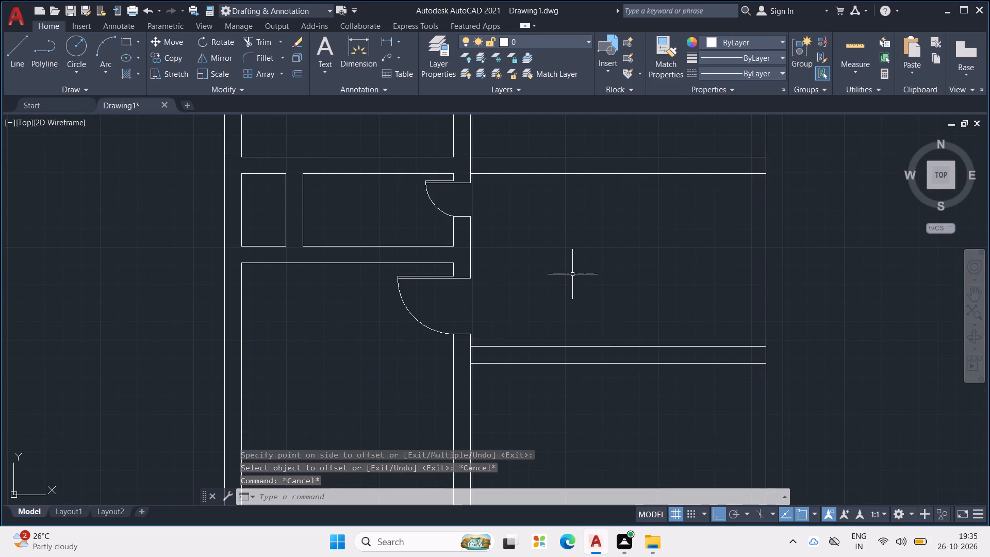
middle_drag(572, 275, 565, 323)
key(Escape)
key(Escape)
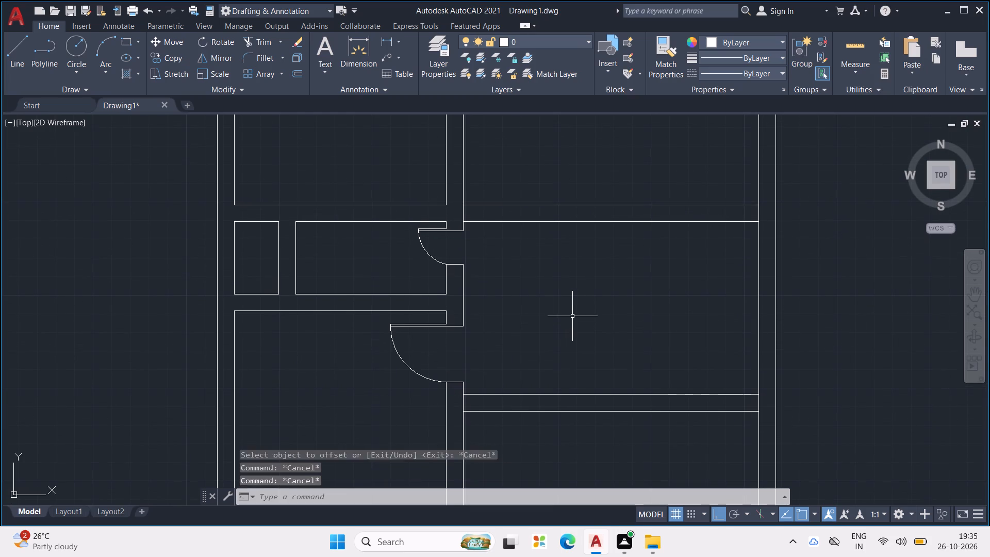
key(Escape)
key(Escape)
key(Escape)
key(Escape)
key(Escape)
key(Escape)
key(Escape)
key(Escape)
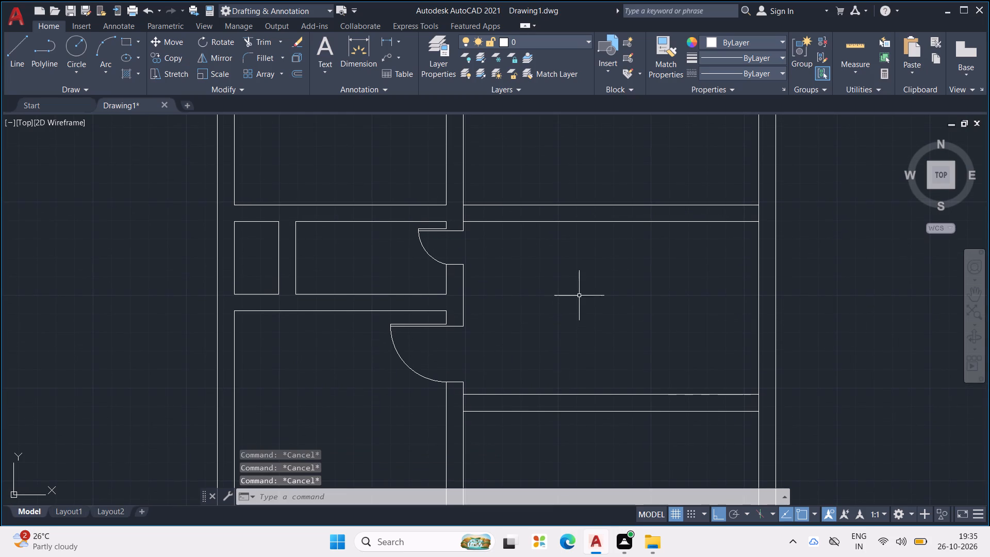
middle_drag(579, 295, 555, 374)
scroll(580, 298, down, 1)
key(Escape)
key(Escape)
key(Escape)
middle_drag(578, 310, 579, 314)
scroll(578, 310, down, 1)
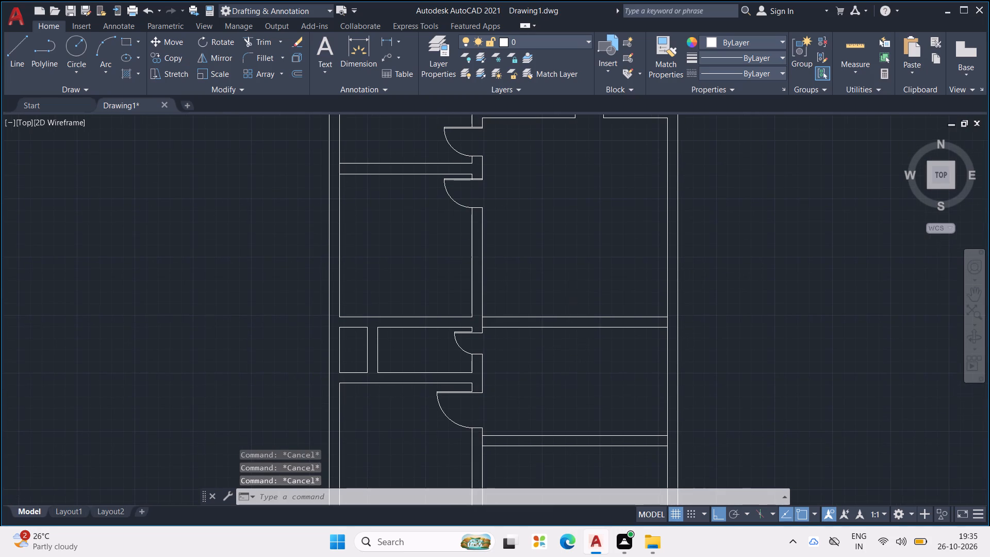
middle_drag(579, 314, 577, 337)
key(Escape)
Draw a vertical line in line with the left jamb of the upper right door, running across both right-hand horizontal partitions.
key(l)
key(Return)
scroll(579, 261, up, 2)
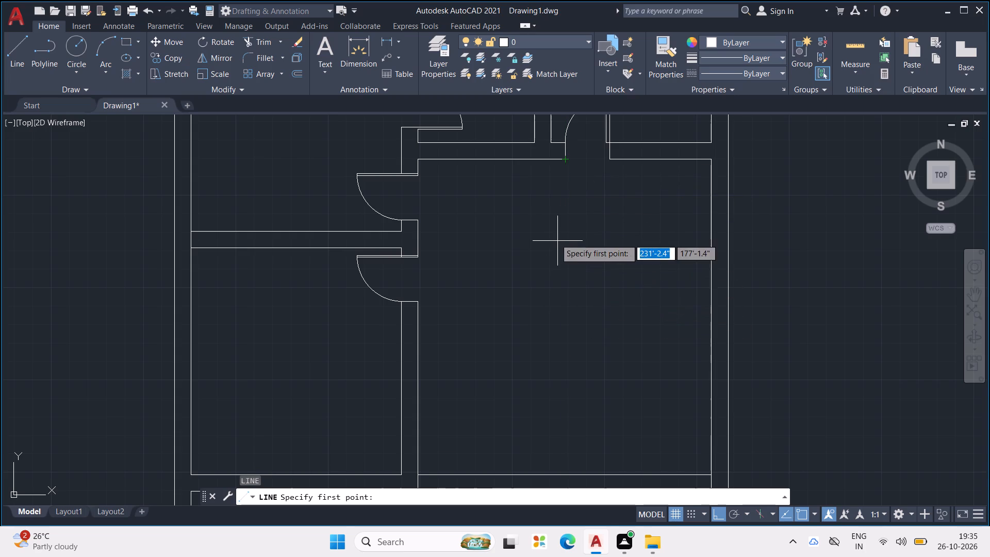
scroll(480, 310, down, 2)
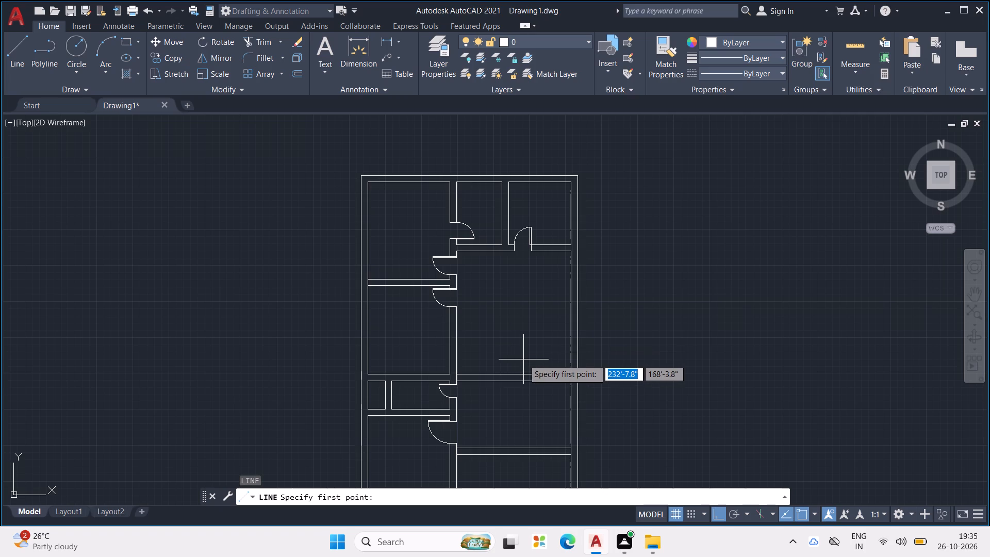
middle_drag(523, 352, 515, 317)
scroll(520, 332, up, 1)
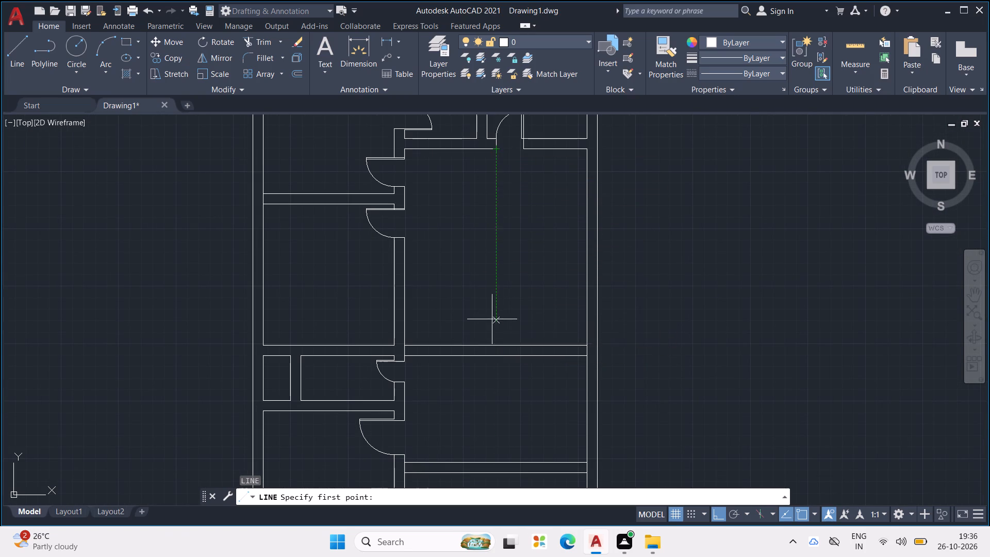
click(495, 337)
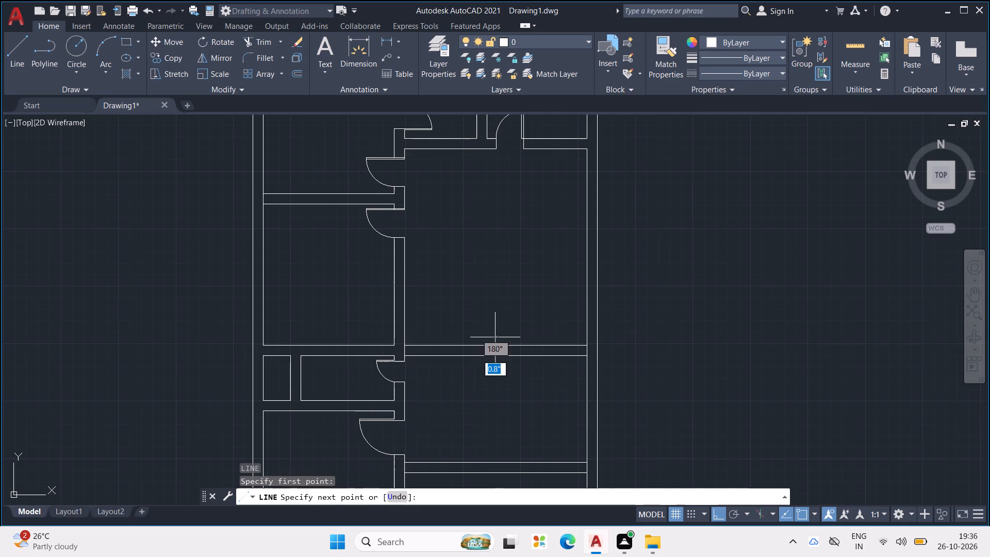
middle_drag(510, 374, 483, 280)
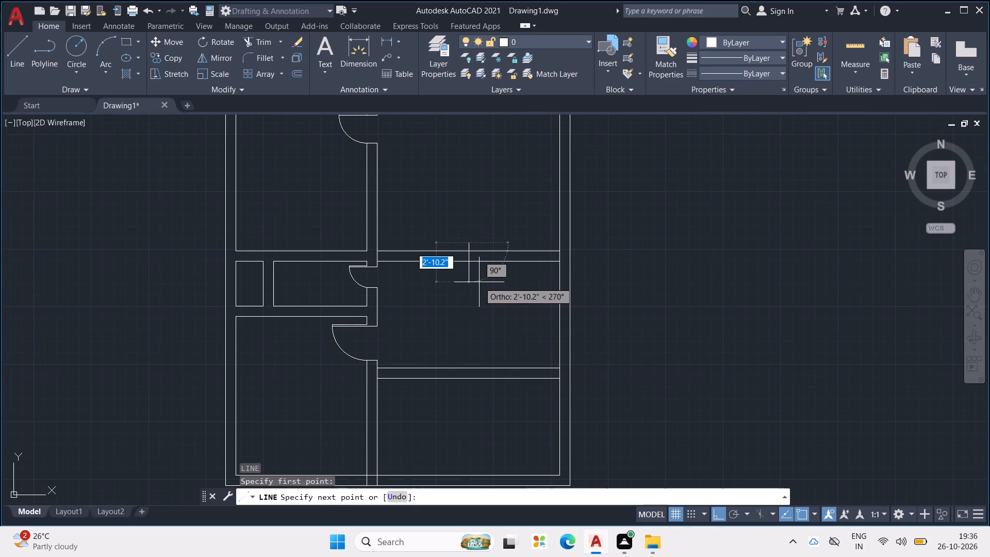
click(468, 410)
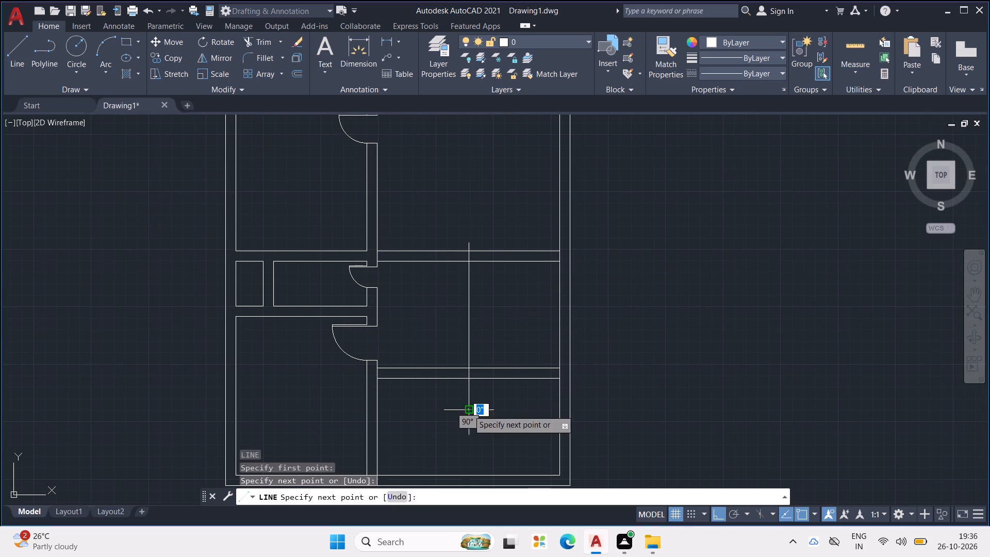
key(Escape)
key(Escape)
key(Escape)
key(Escape)
Offset the new vertical line 9" to the left to give the wall its thickness.
text(OFF)
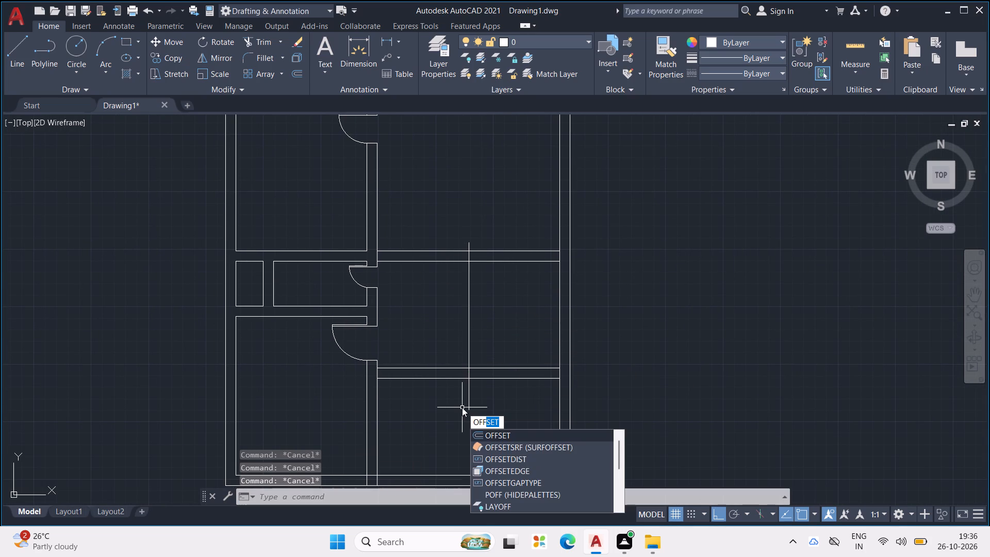
key(Return)
text(9")
key(Return)
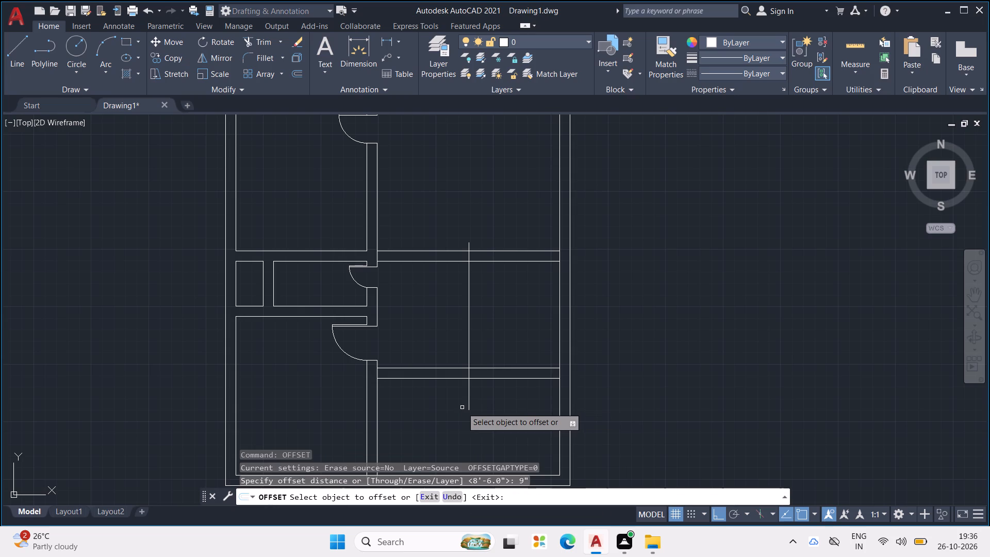
click(467, 316)
click(427, 326)
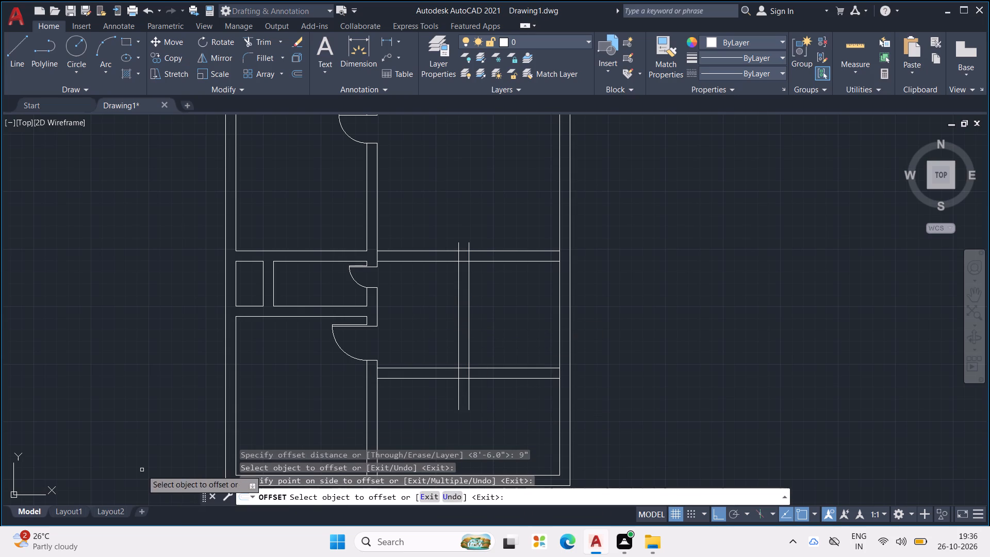
key(Escape)
key(Escape)
key(Escape)
key(Escape)
key(Escape)
key(Escape)
key(Escape)
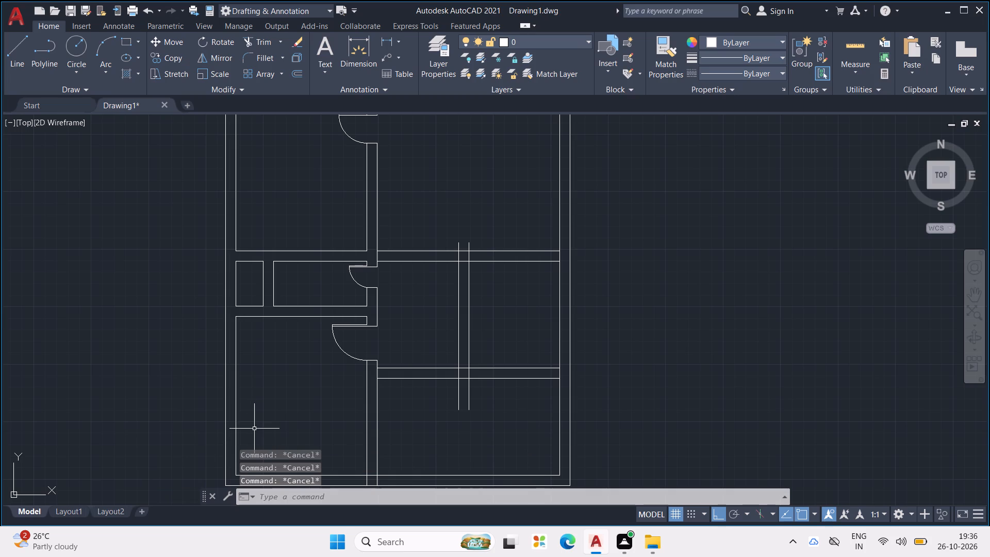
Trim both right-hand horizontal partitions between the central wall and the new vertical wall, so they end at its left line.
key(t)
key(r)
key(Return)
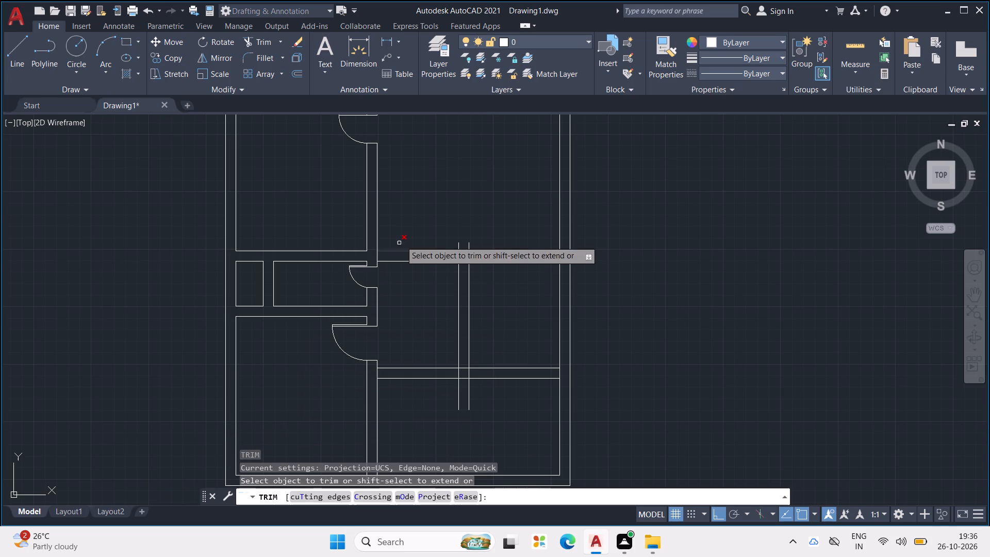
drag(403, 237, 421, 288)
drag(421, 288, 434, 408)
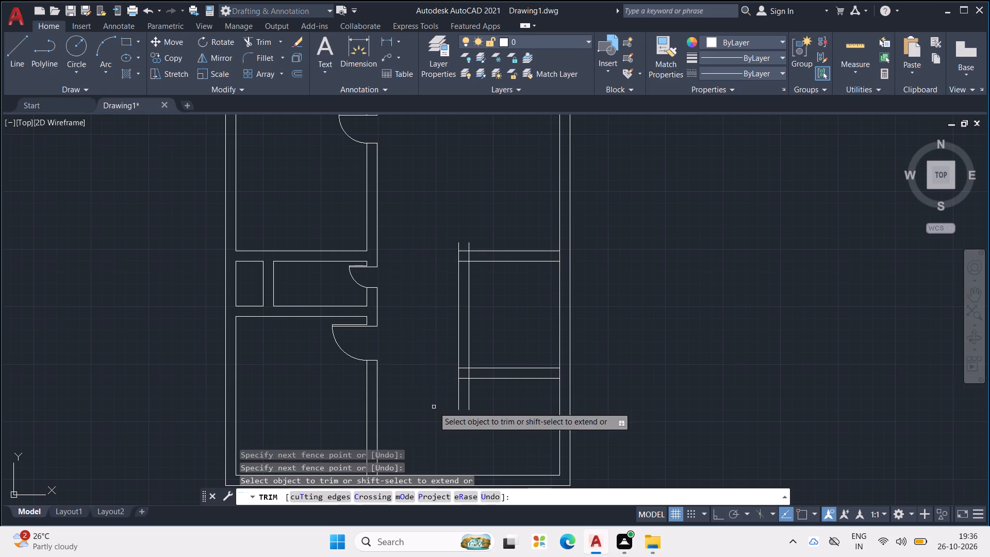
Trim the vertical wall lines below, between and above the two right-hand partitions, plus the inner line inside the upper partition's end.
drag(450, 388, 498, 393)
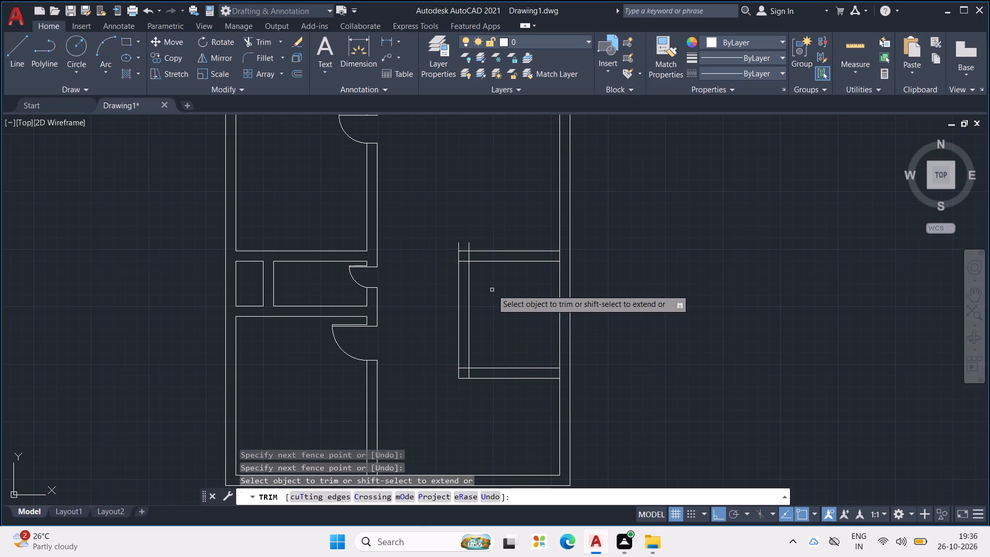
drag(482, 296, 424, 313)
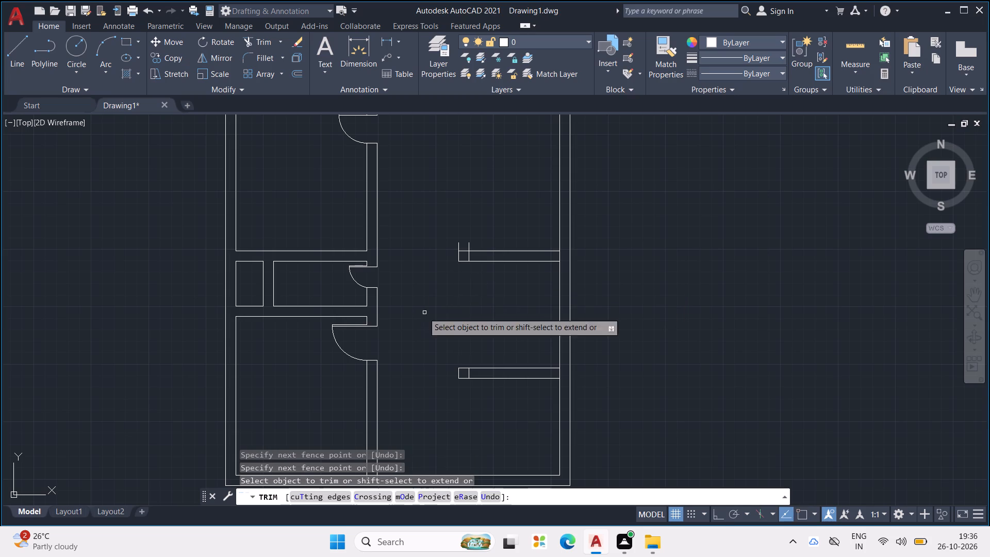
scroll(432, 248, up, 2)
drag(453, 240, 520, 242)
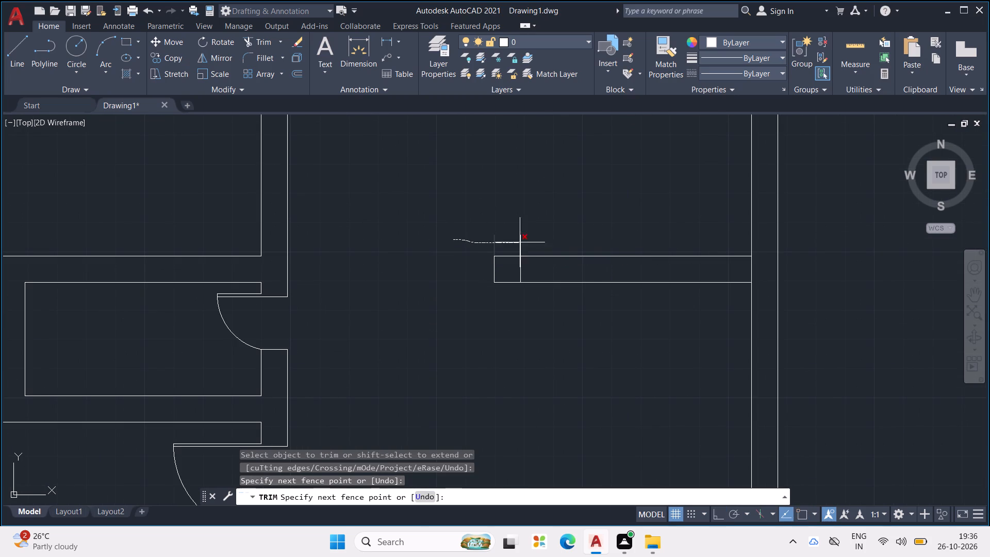
drag(520, 242, 524, 242)
click(519, 273)
scroll(515, 267, down, 2)
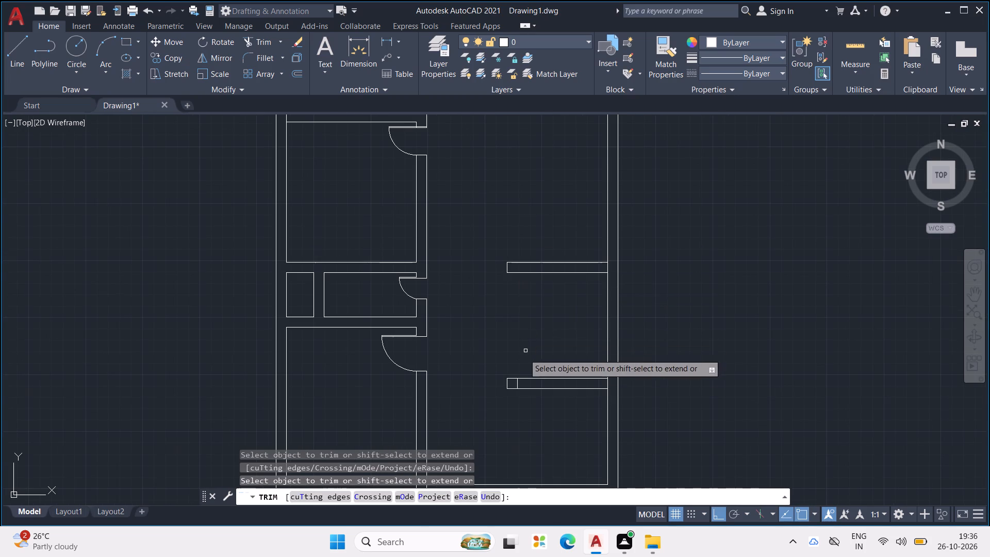
Trim the right outer wall's inner line across the thickness of both horizontal partitions to open the junctions.
middle_drag(645, 275, 587, 244)
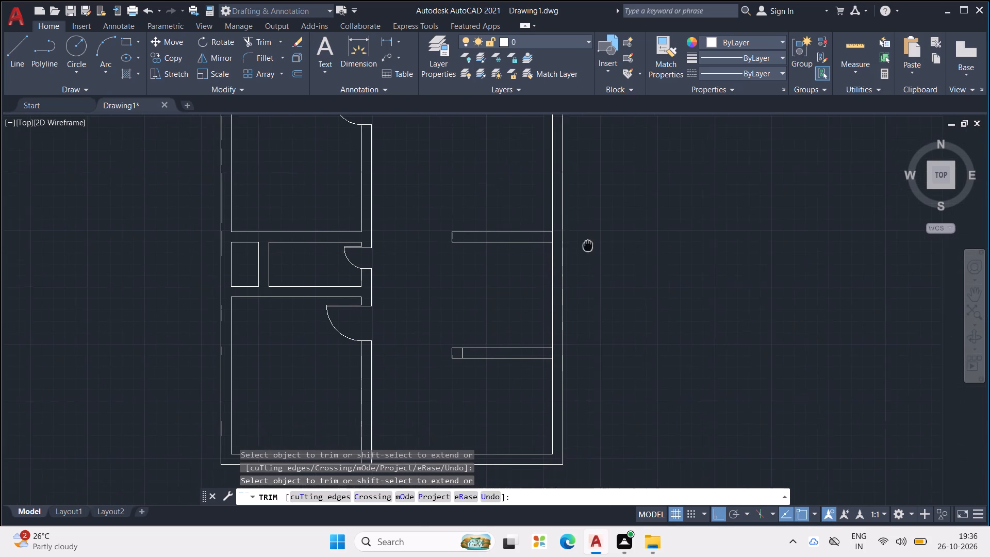
middle_drag(587, 244, 584, 246)
scroll(527, 244, up, 1)
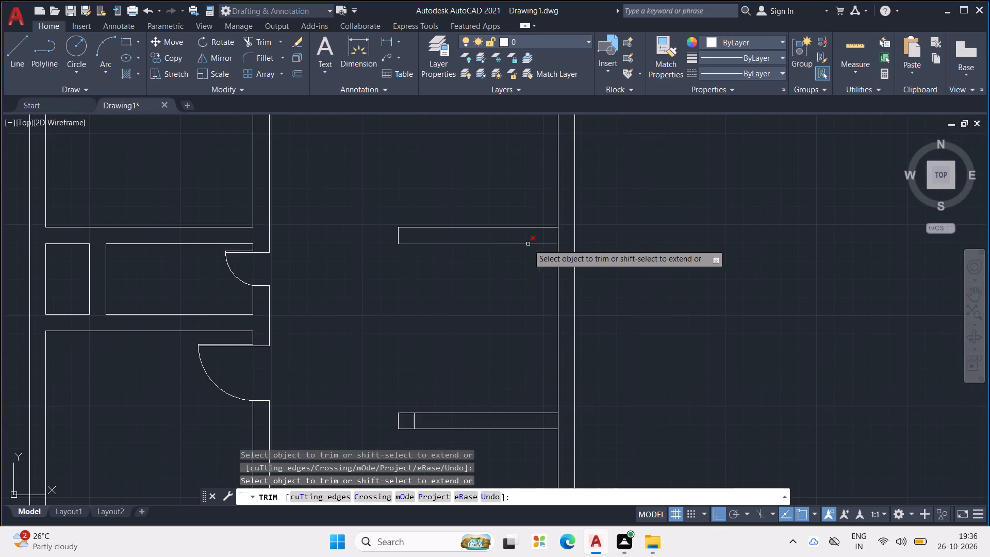
scroll(552, 243, up, 1)
drag(565, 224, 535, 236)
scroll(523, 234, down, 2)
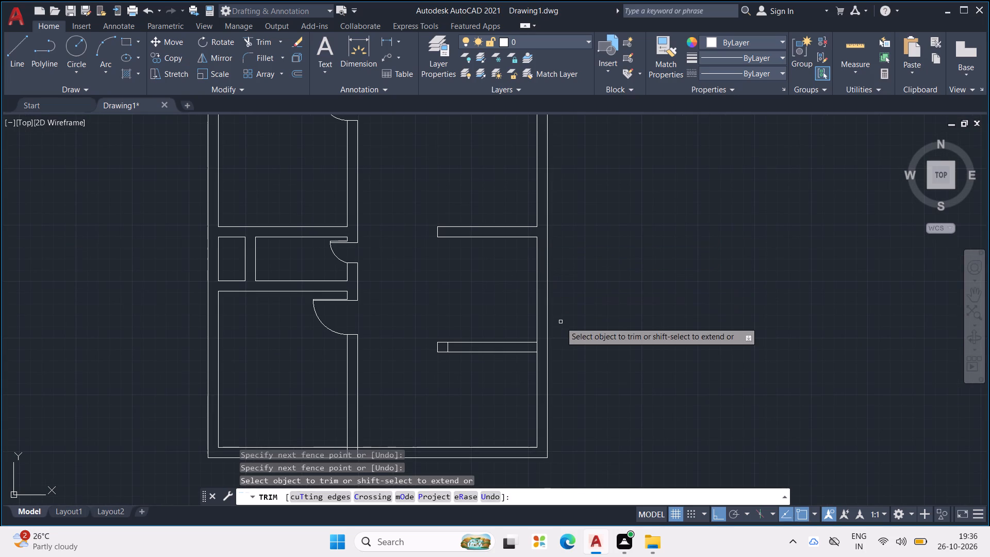
middle_drag(559, 317, 546, 224)
scroll(526, 250, up, 2)
drag(513, 264, 511, 267)
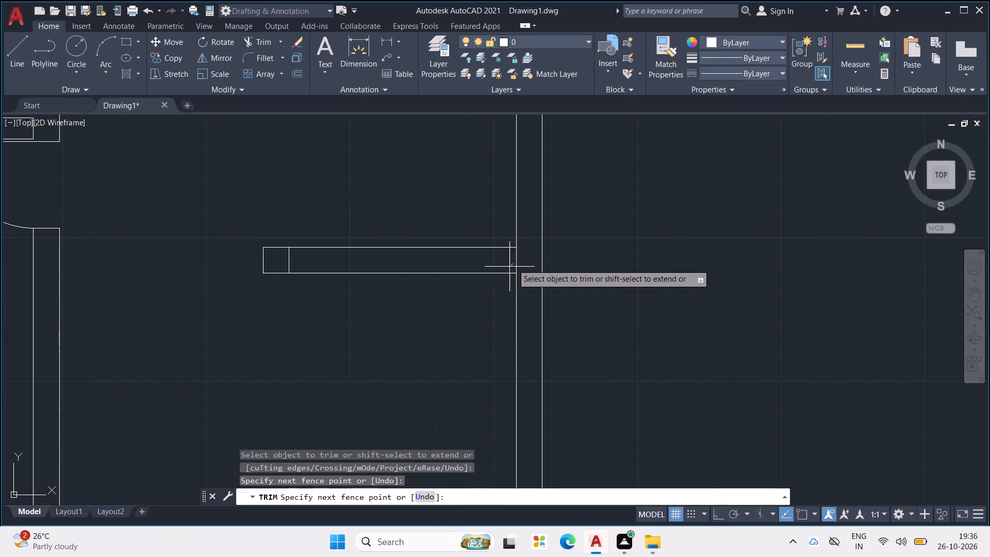
drag(511, 267, 525, 261)
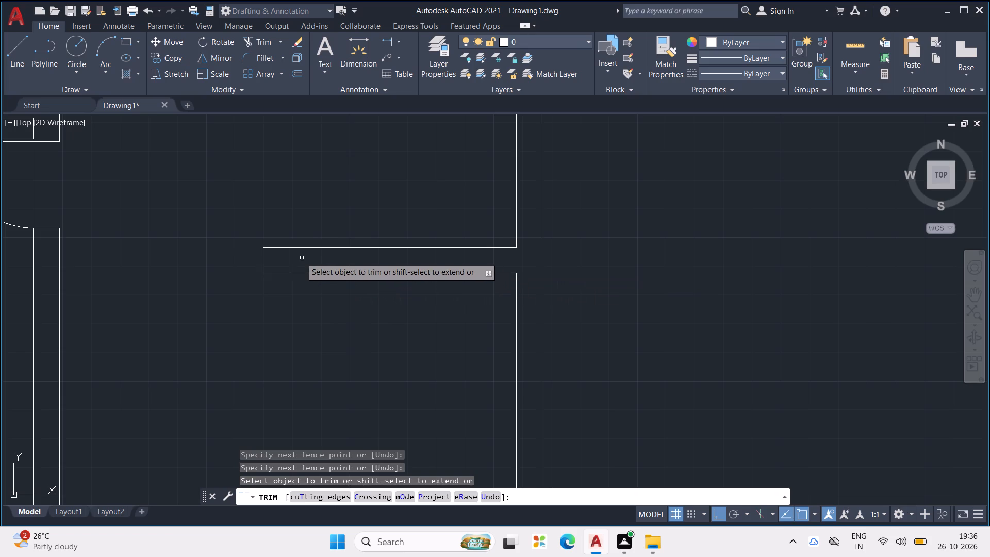
Trim the leftover inner vertical line inside the left end of the lower right-hand partition.
drag(301, 257, 282, 259)
scroll(288, 256, down, 3)
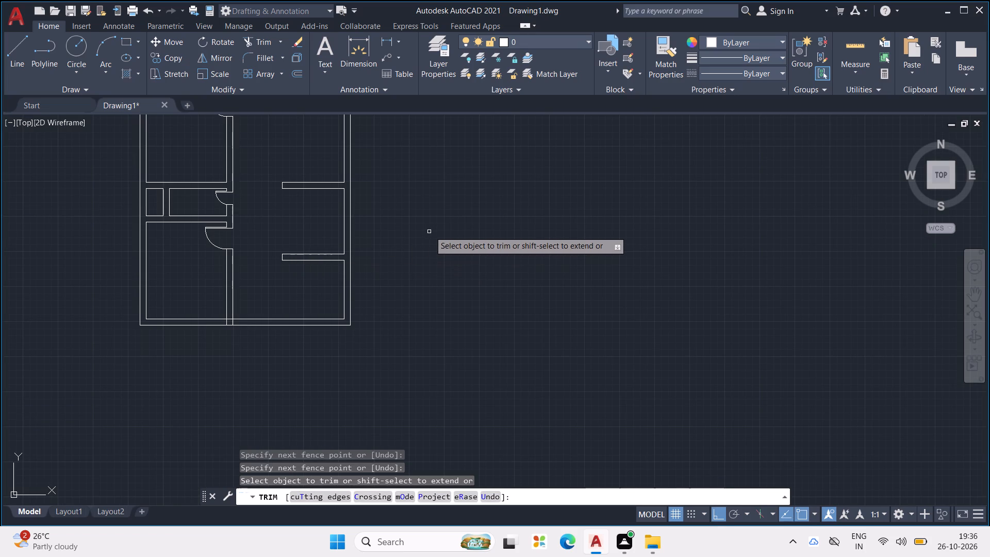
key(Escape)
key(Escape)
key(Escape)
key(Escape)
key(Escape)
key(Escape)
key(Escape)
key(Escape)
key(Escape)
key(Escape)
key(Escape)
key(Escape)
key(Escape)
key(Escape)
key(Escape)
key(Escape)
key(Escape)
key(Escape)
key(Escape)
key(Escape)
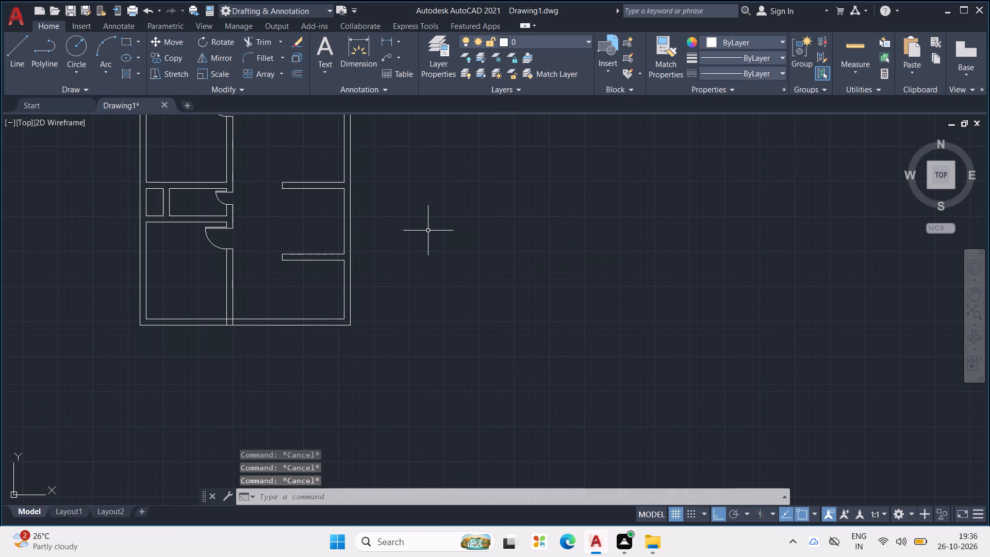
key(Escape)
key(Escape)
key(Escape)
key(Escape)
key(Escape)
key(Escape)
key(Escape)
key(Escape)
key(Escape)
key(Escape)
click(0, 58)
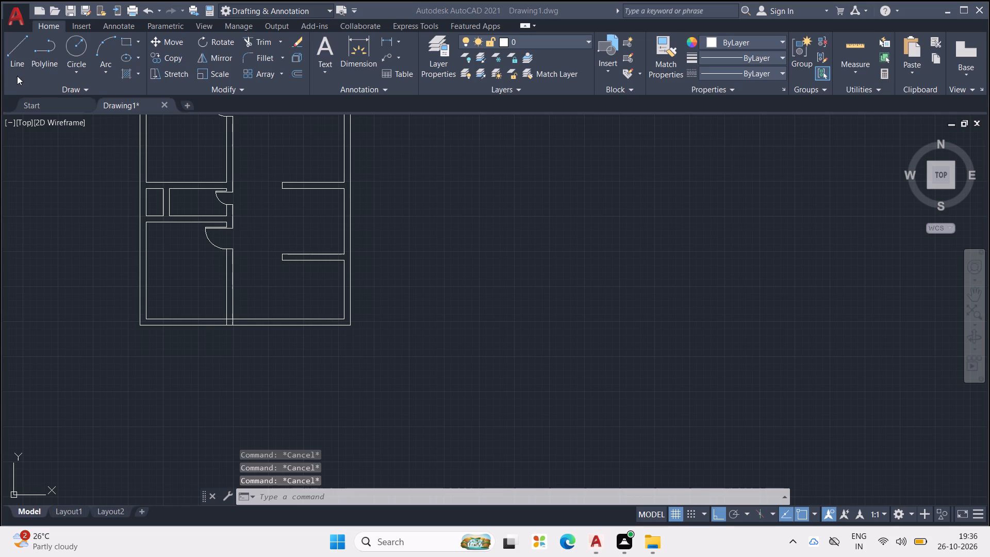
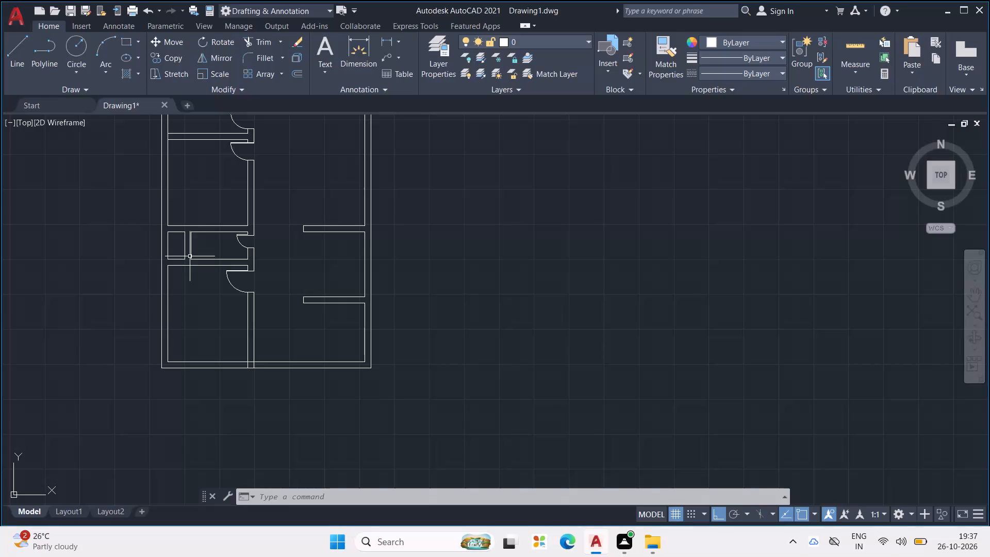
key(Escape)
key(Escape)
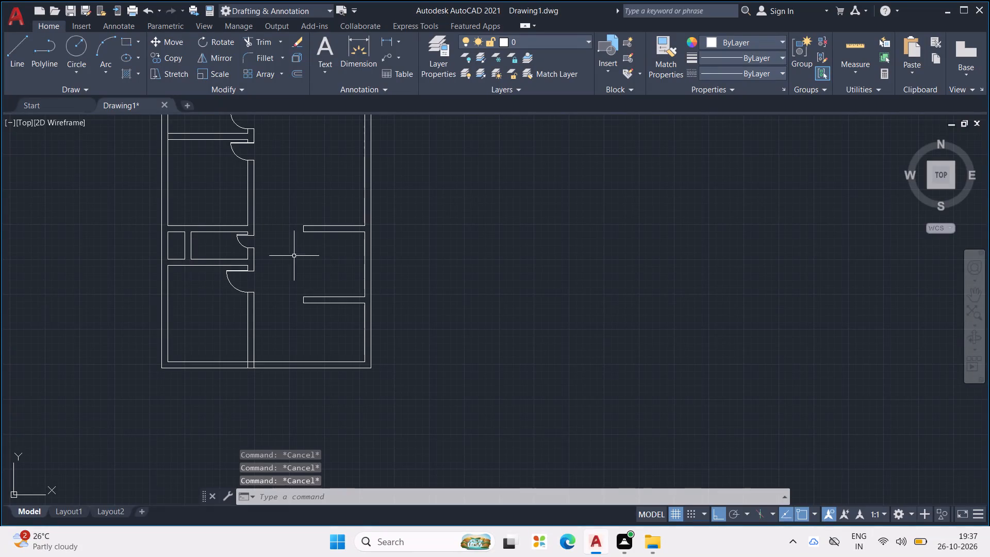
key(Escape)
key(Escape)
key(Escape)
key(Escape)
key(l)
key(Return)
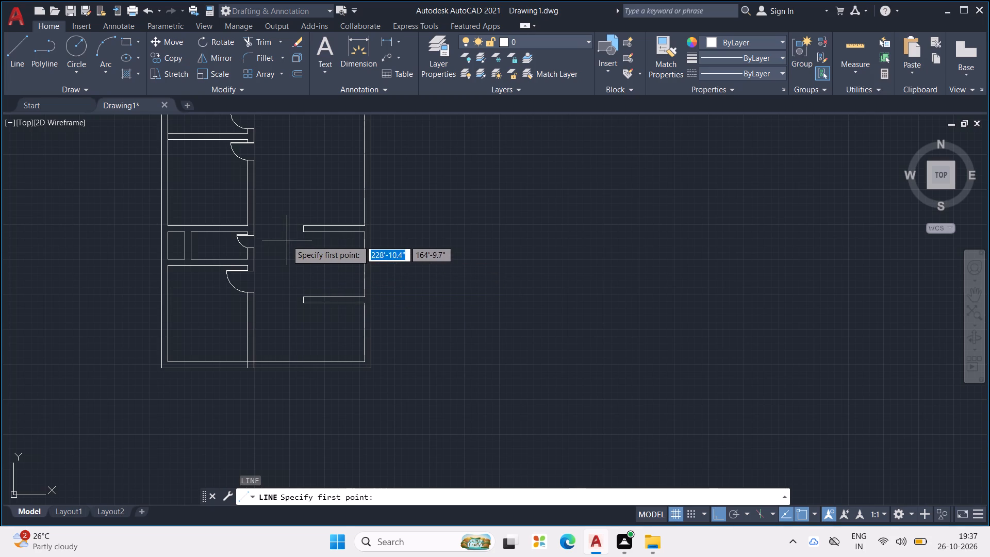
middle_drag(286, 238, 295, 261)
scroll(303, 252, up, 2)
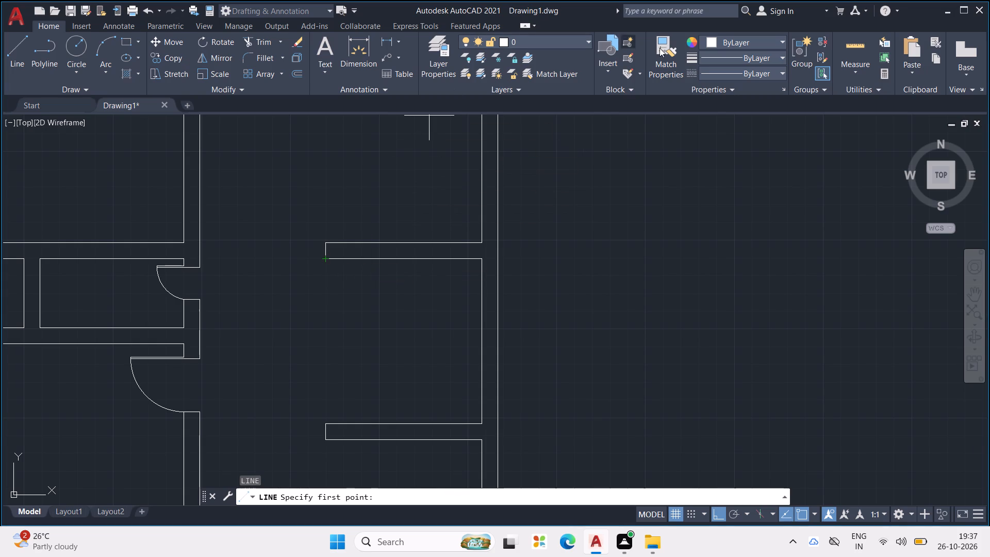
Load the dashed JIS_02_1.0 (HIDDEN01) linetype from acadiso.lin into the drawing.
click(757, 74)
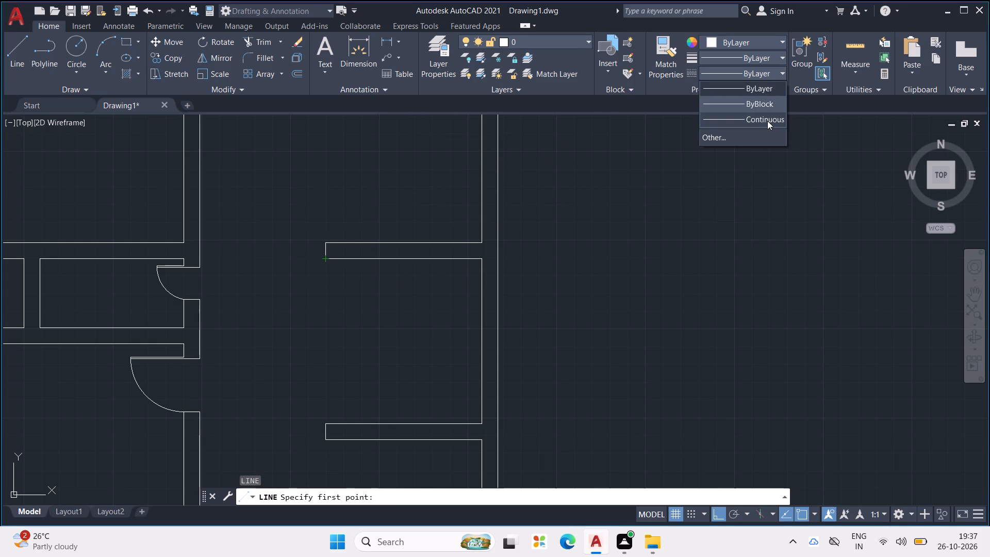
click(752, 133)
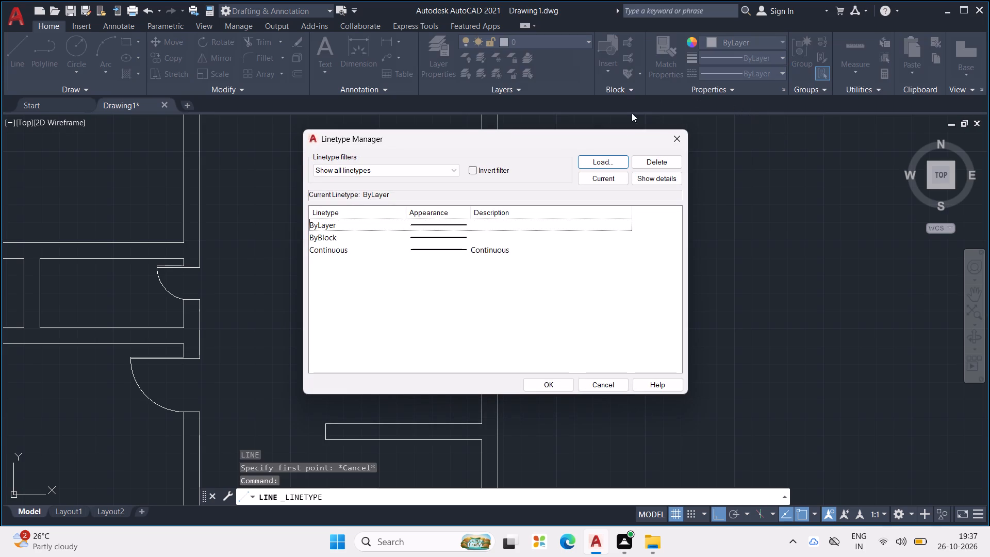
click(620, 160)
scroll(534, 264, down, 2)
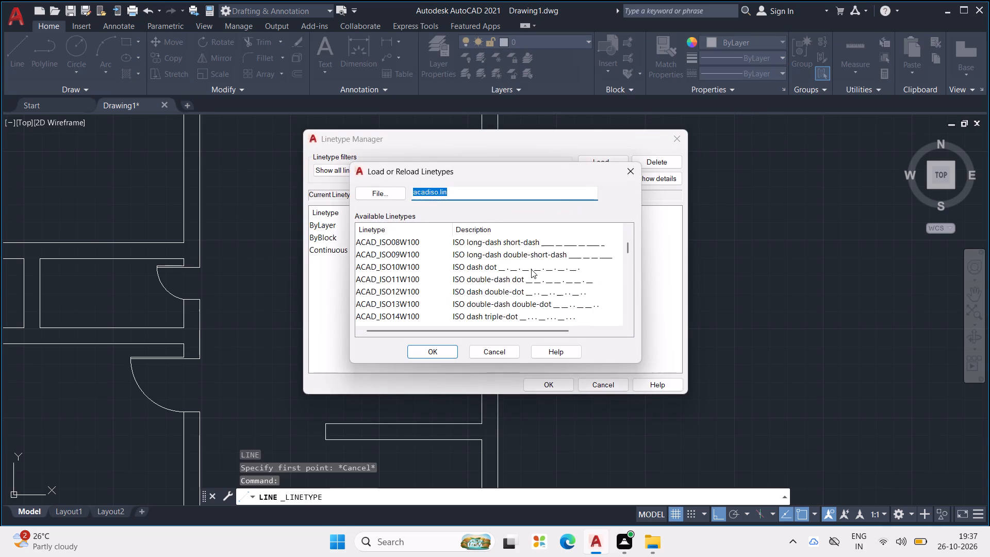
scroll(531, 269, down, 10)
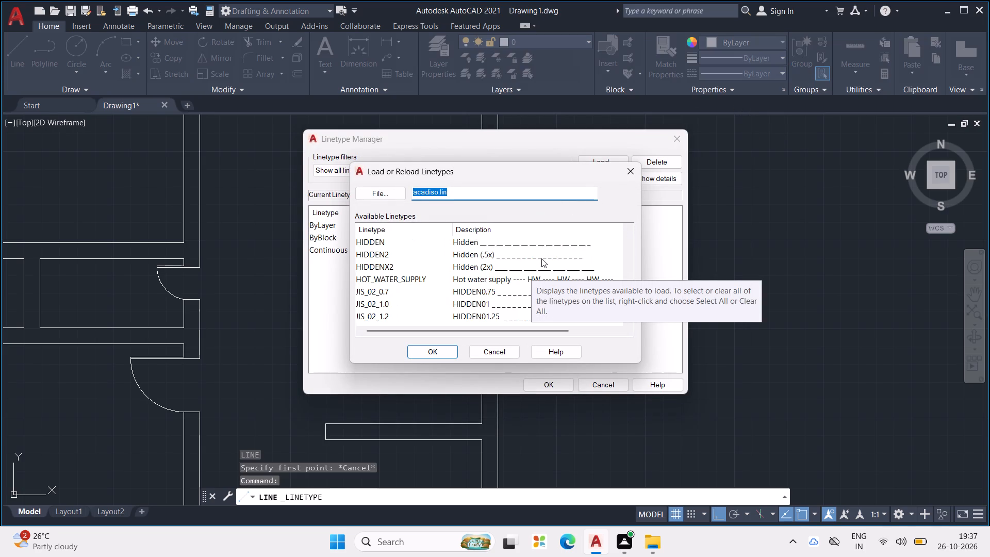
scroll(541, 258, down, 5)
scroll(430, 267, down, 3)
scroll(434, 280, up, 2)
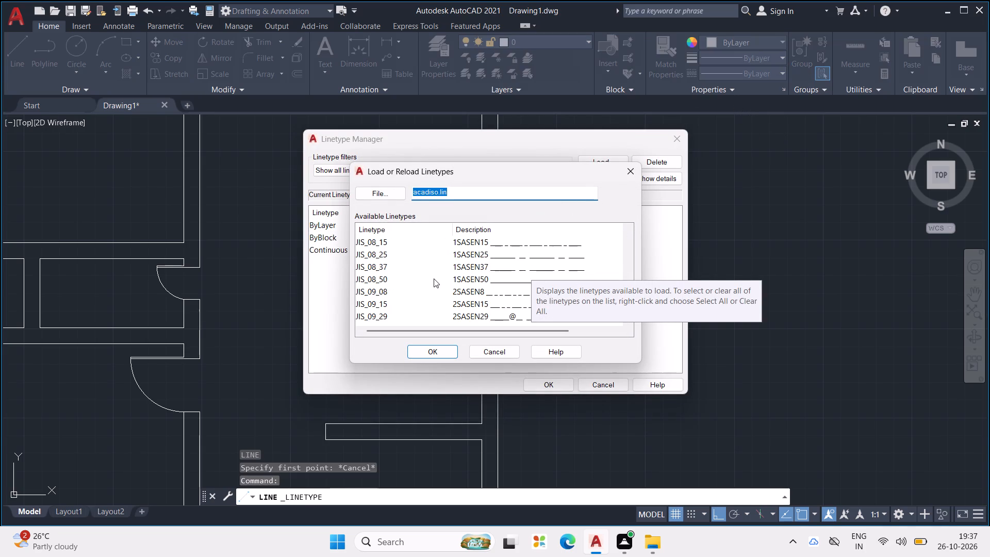
scroll(434, 278, up, 2)
click(513, 258)
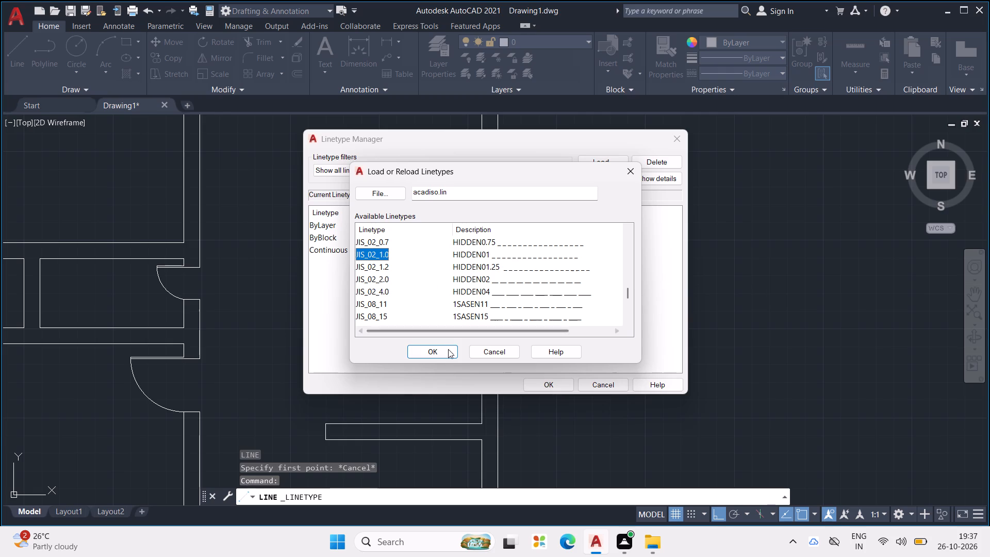
click(447, 354)
click(550, 382)
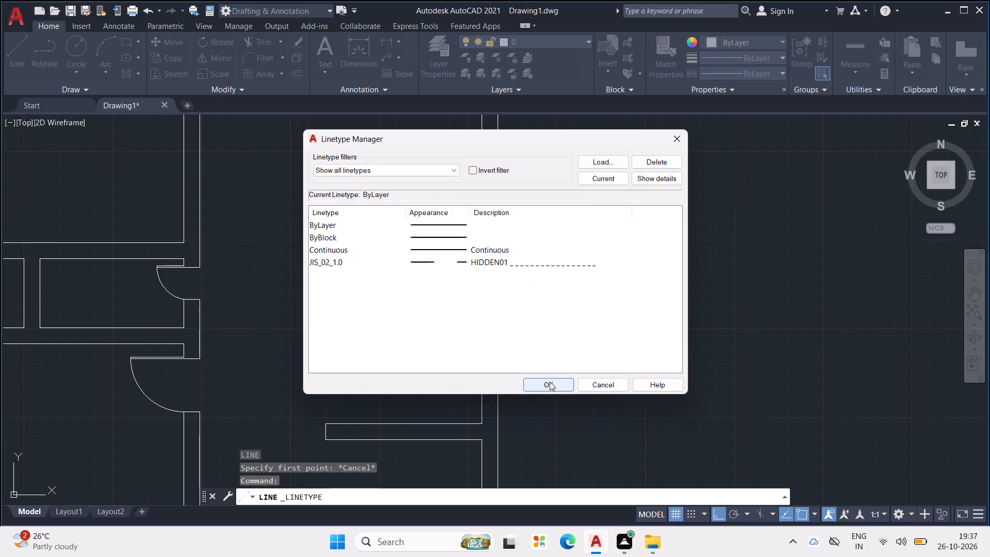
Make JIS_02_1.0 the current linetype for new objects.
click(782, 66)
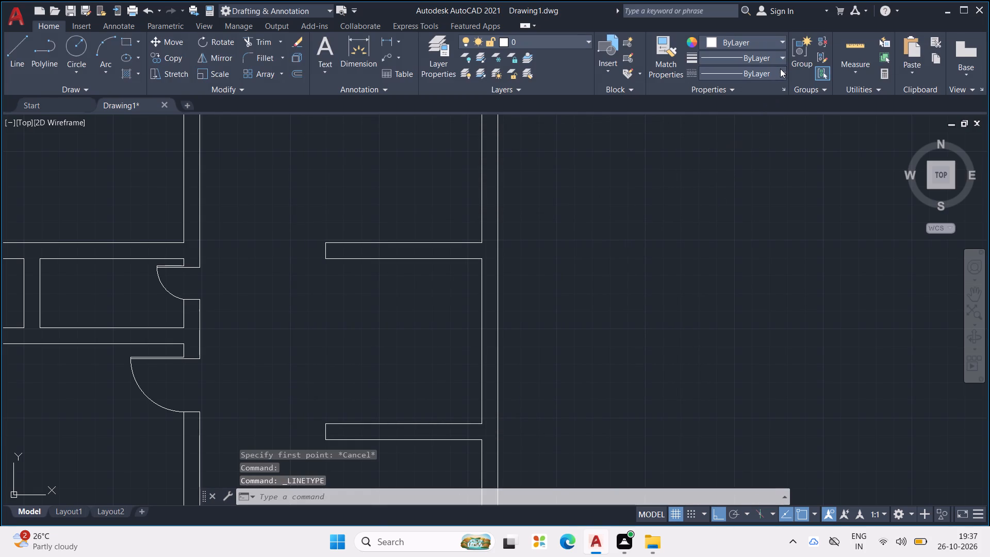
click(779, 71)
click(762, 140)
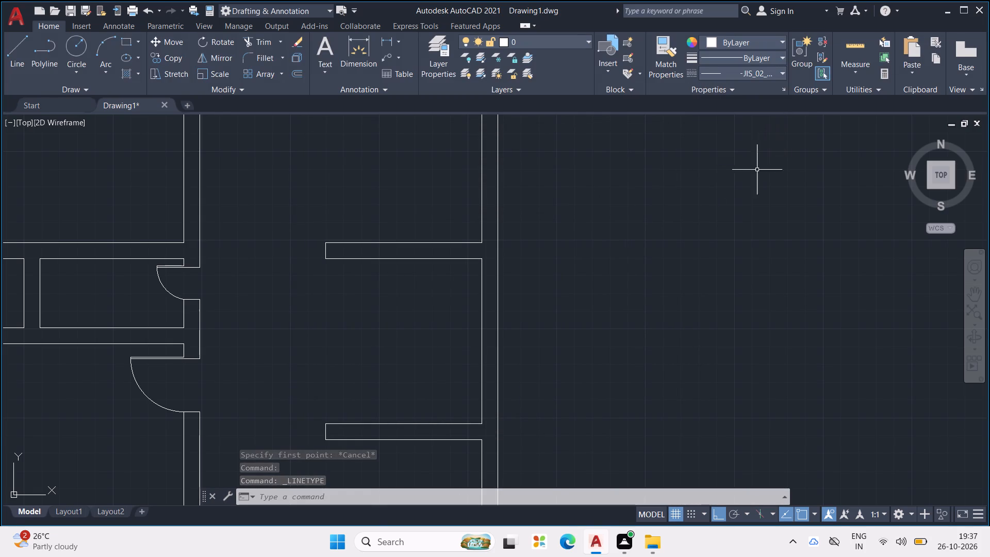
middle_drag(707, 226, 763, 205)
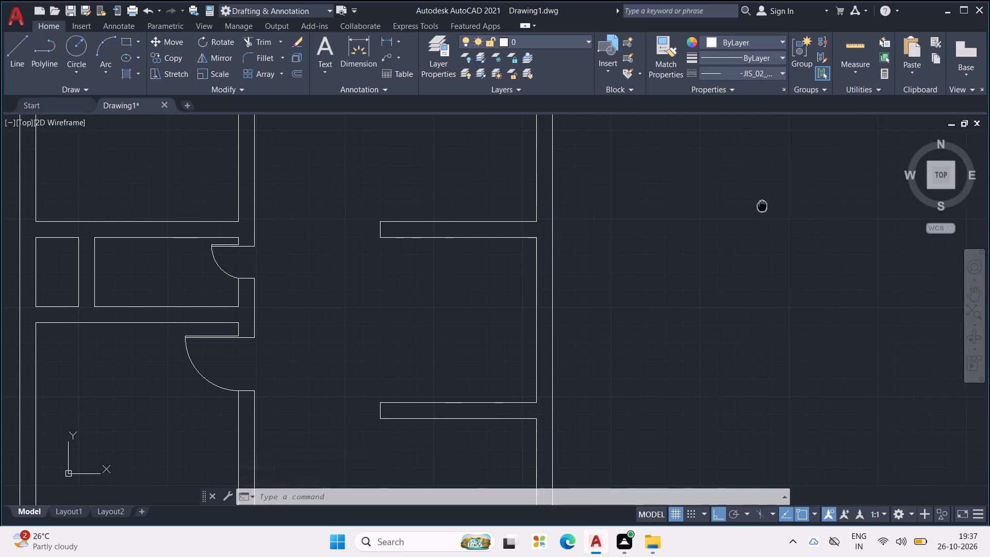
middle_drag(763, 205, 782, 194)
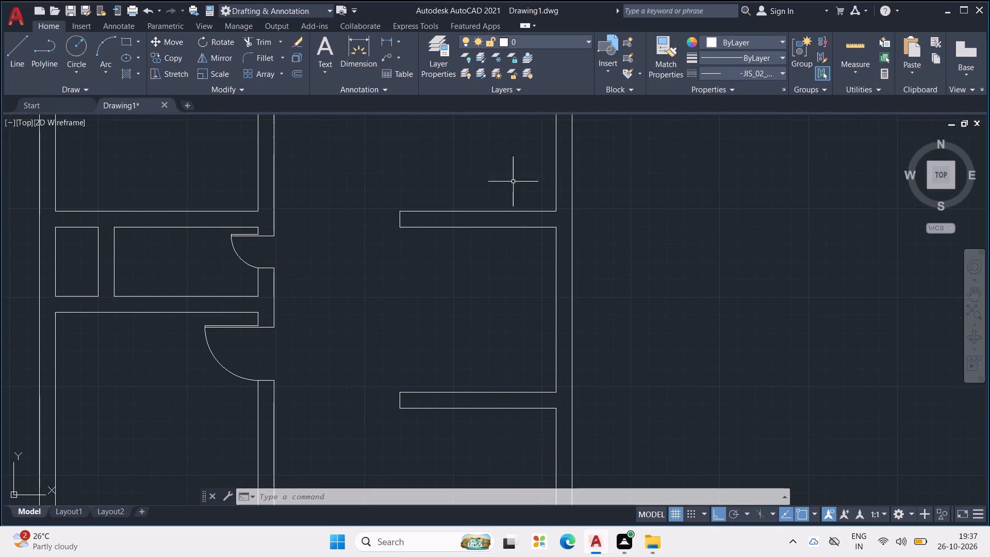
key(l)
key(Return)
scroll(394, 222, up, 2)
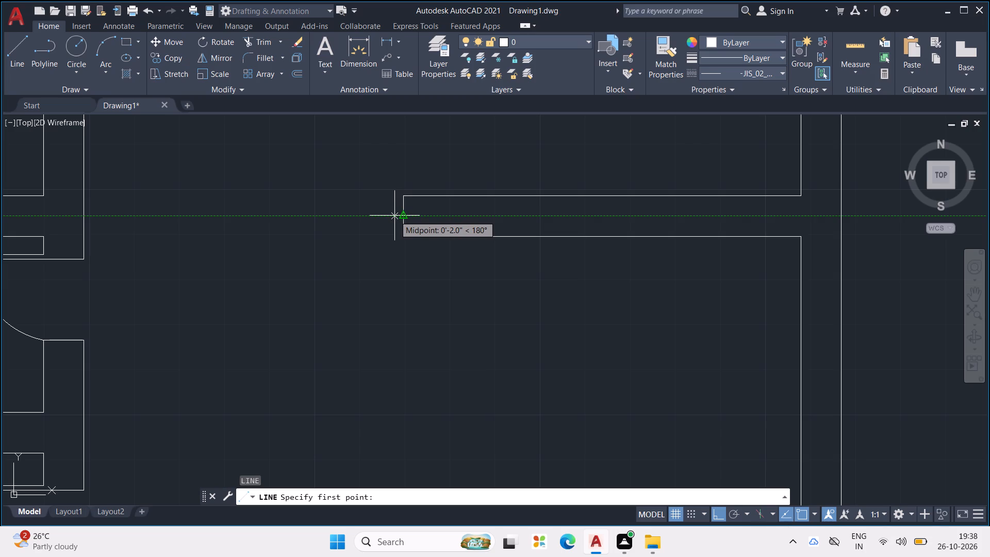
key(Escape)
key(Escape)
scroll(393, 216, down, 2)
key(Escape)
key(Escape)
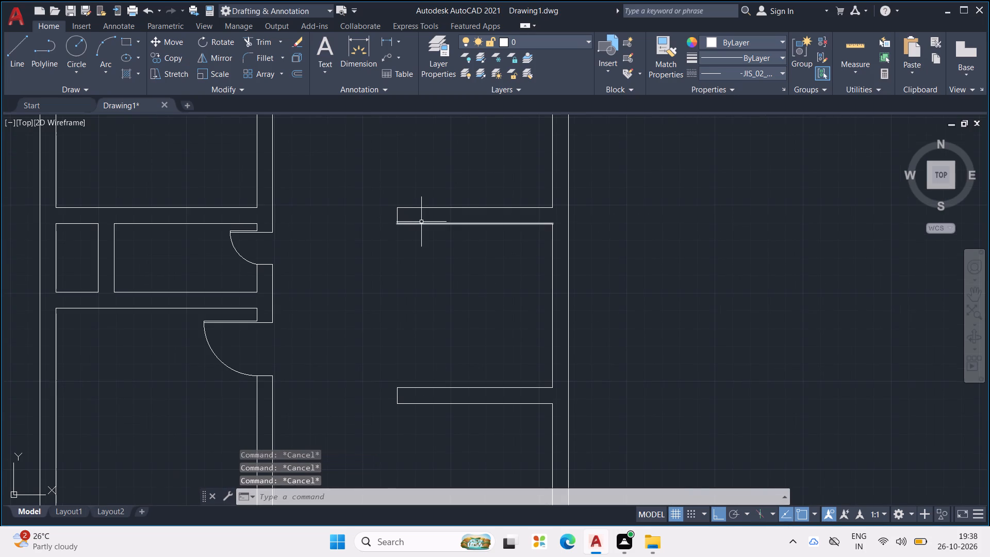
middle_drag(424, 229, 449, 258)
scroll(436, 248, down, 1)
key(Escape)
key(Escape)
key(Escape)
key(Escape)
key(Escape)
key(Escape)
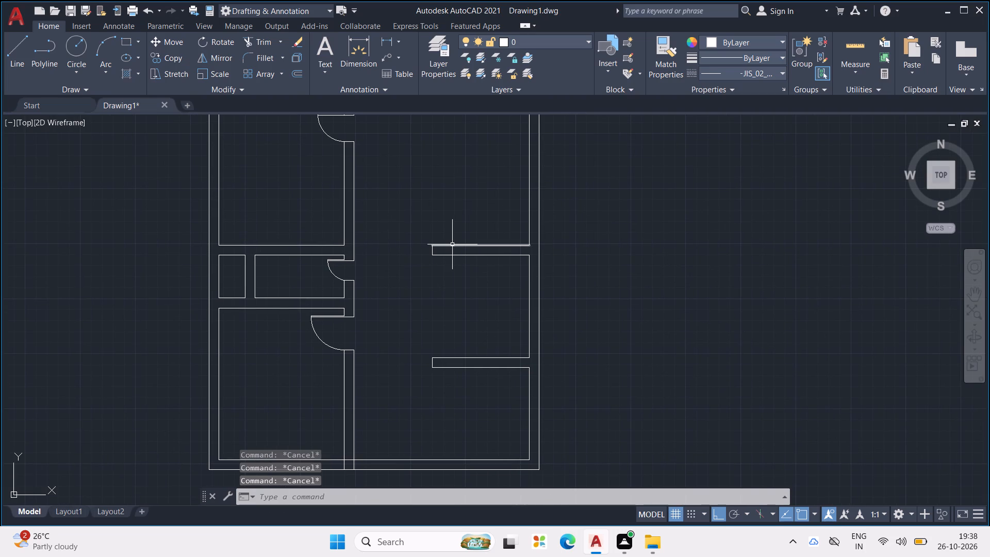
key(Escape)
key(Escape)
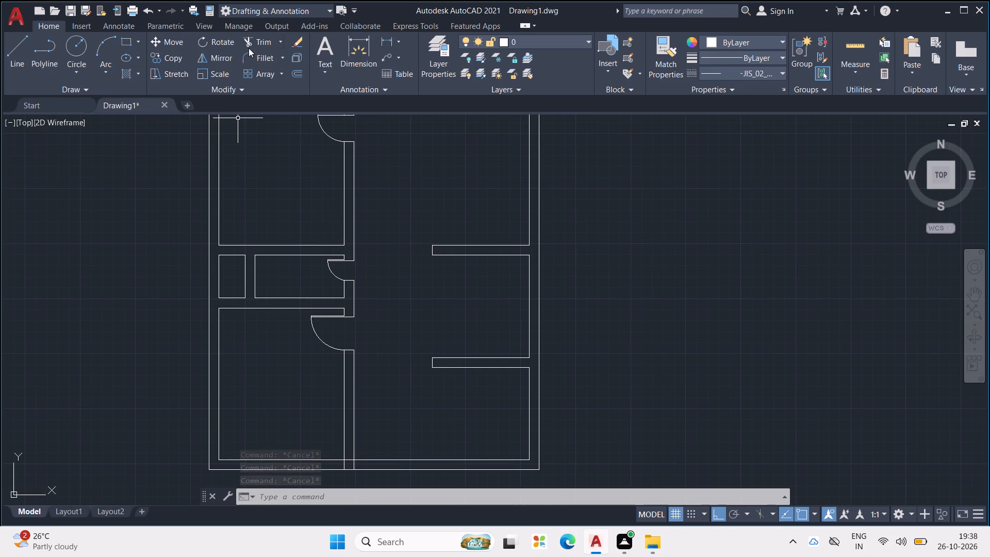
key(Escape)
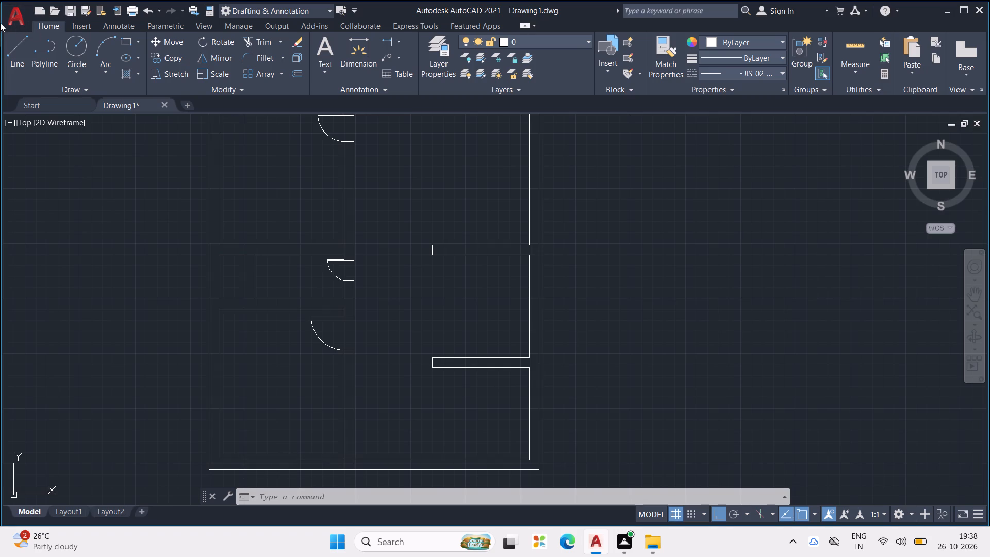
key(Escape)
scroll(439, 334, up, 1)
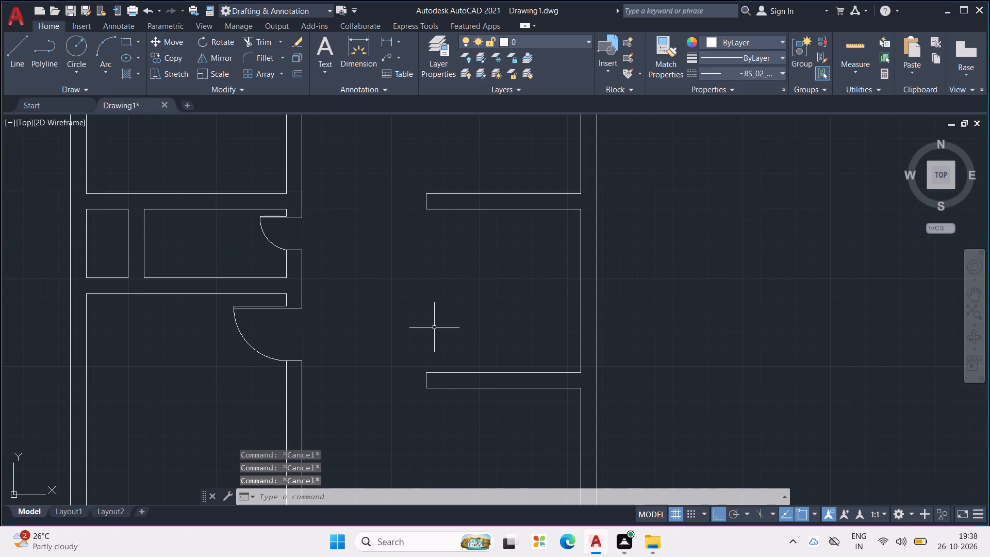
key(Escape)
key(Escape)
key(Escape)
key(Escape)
Draw a dashed vertical line joining the free ends of both stub walls, continuing horizontally from its midpoint to the outer wall's inner line.
key(l)
key(Return)
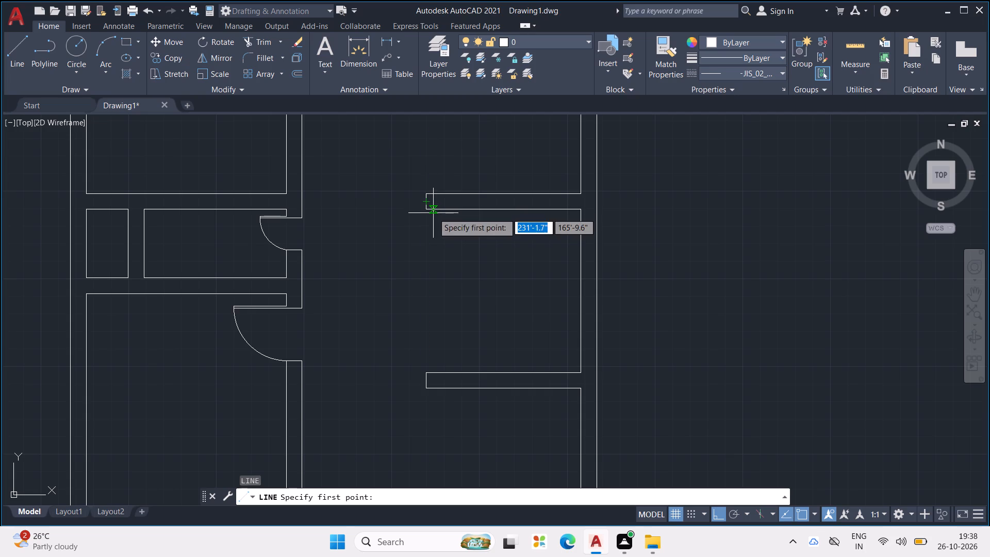
scroll(429, 209, up, 2)
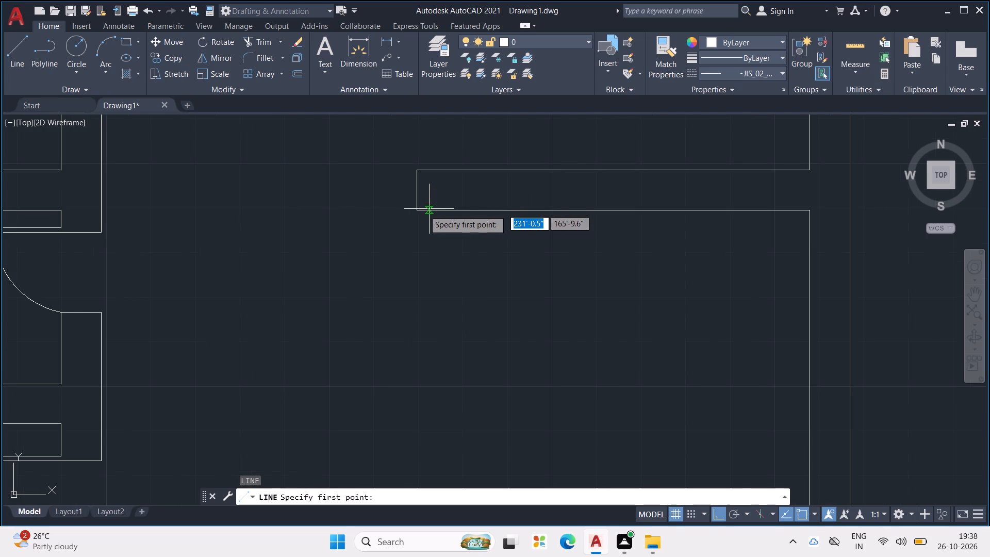
click(416, 211)
middle_drag(424, 273, 417, 230)
middle_drag(415, 318, 409, 231)
scroll(415, 318, down, 1)
click(408, 392)
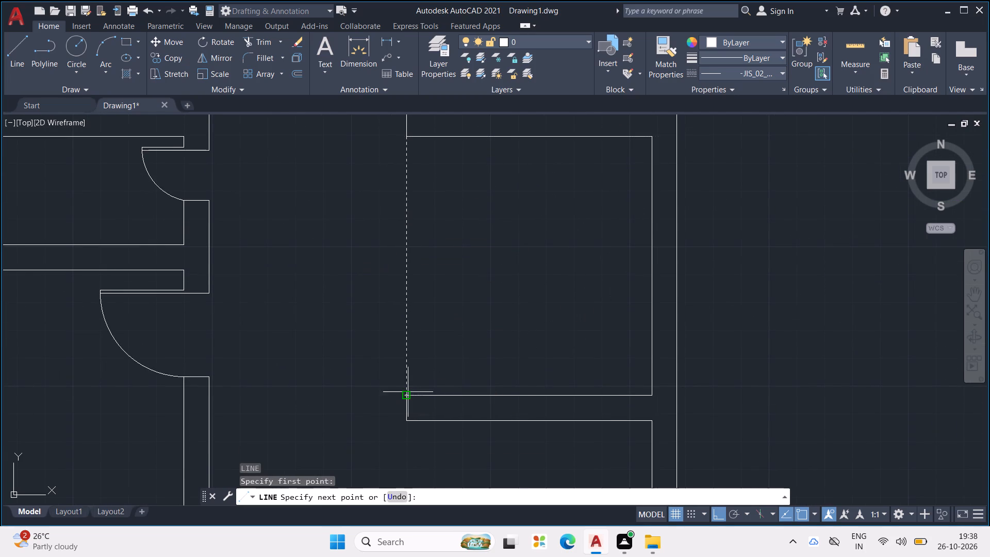
click(407, 267)
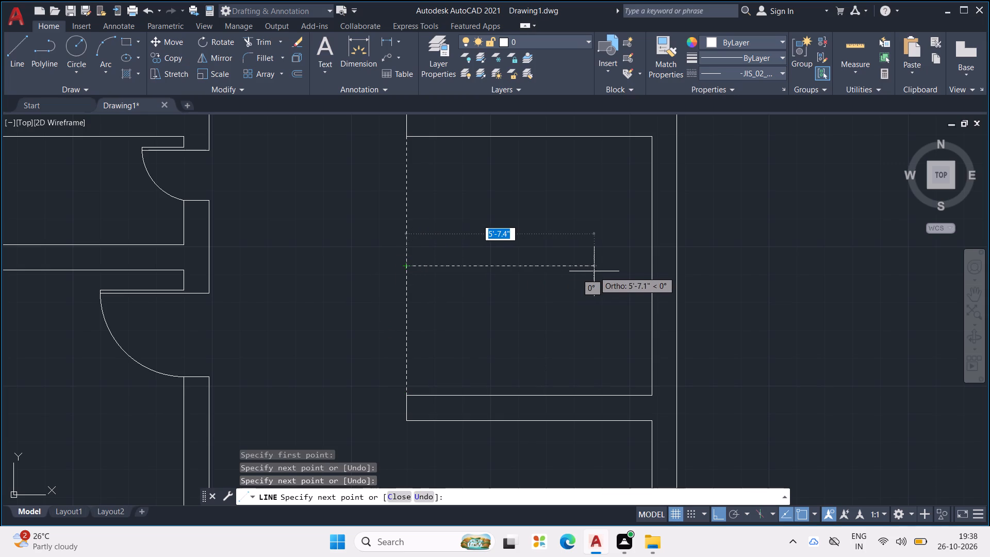
click(650, 262)
key(Escape)
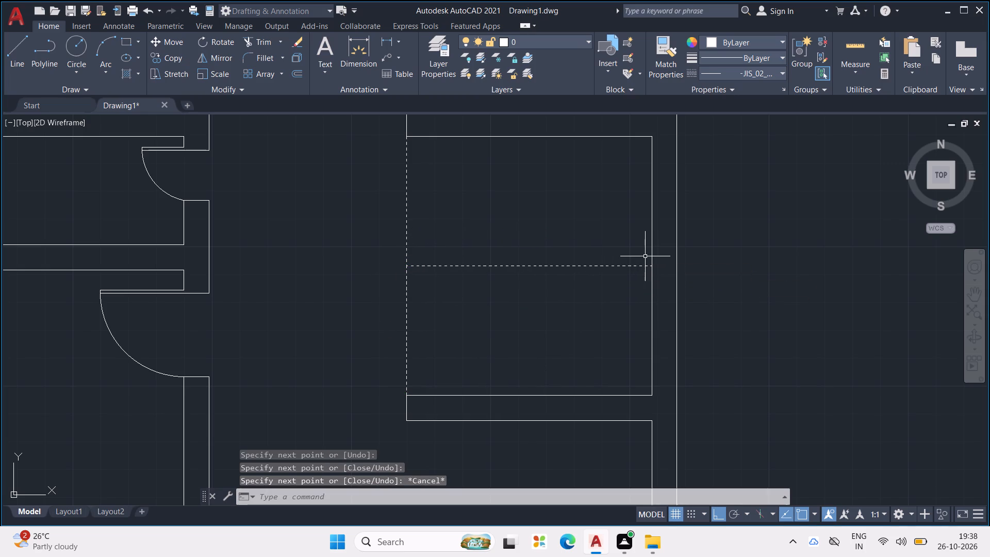
key(Escape)
key(Escape)
key(Escape)
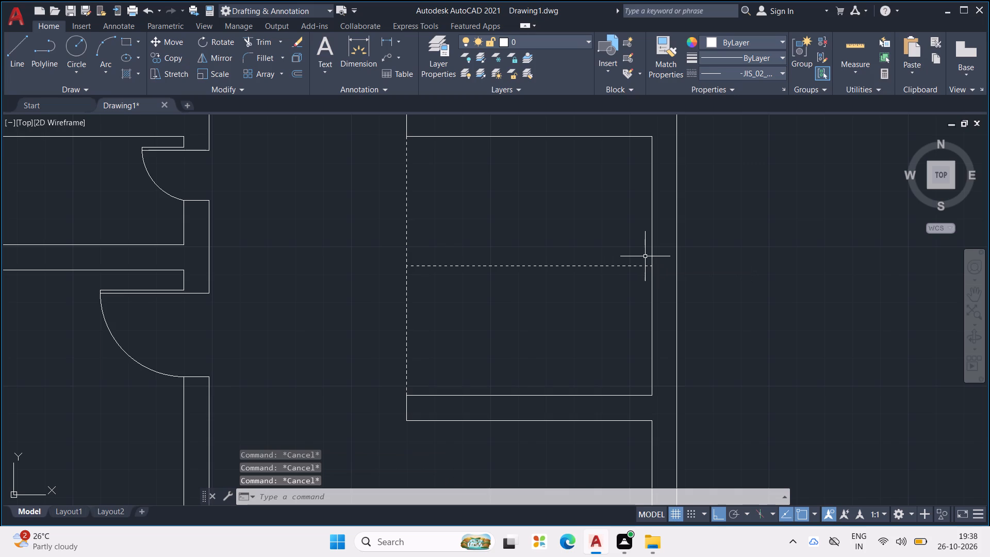
Draw a dashed vertical line between the facing edges of the two stub walls, close to the outer wall and crossing the dashed horizontal.
key(l)
key(Return)
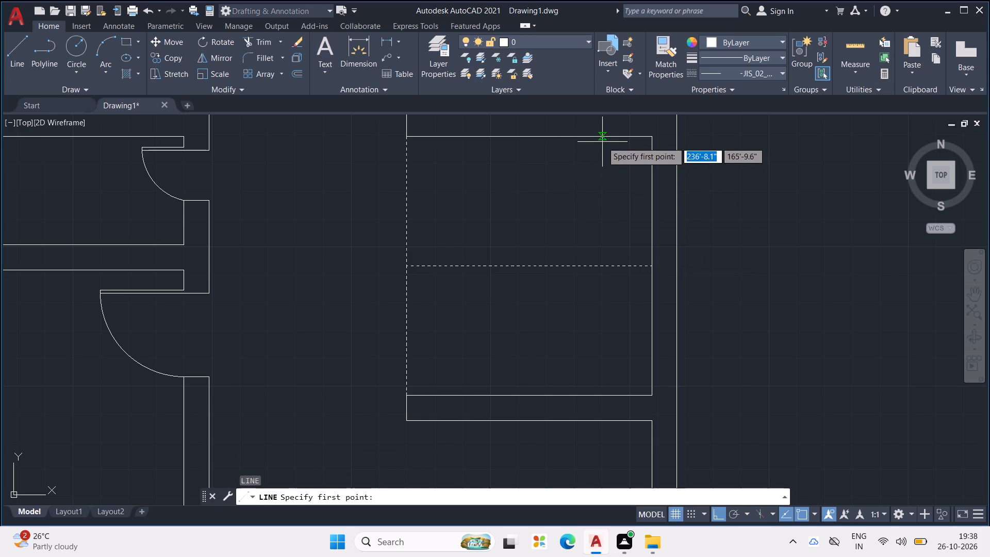
click(603, 138)
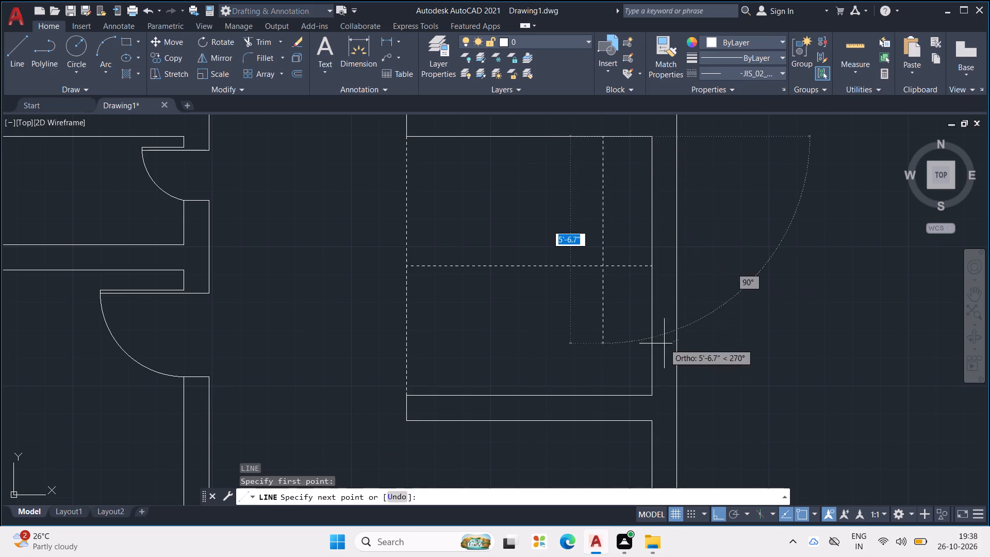
click(596, 393)
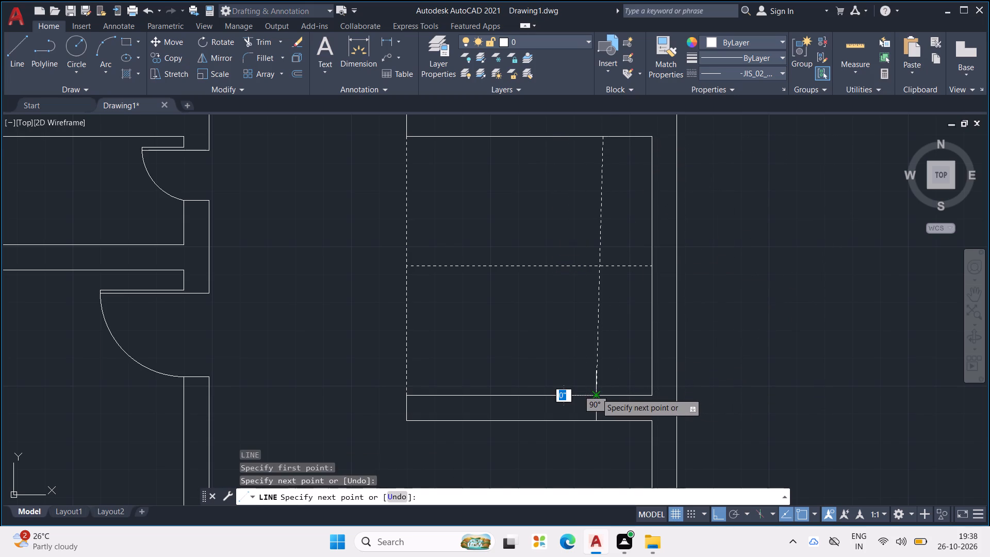
key(ctrl+z)
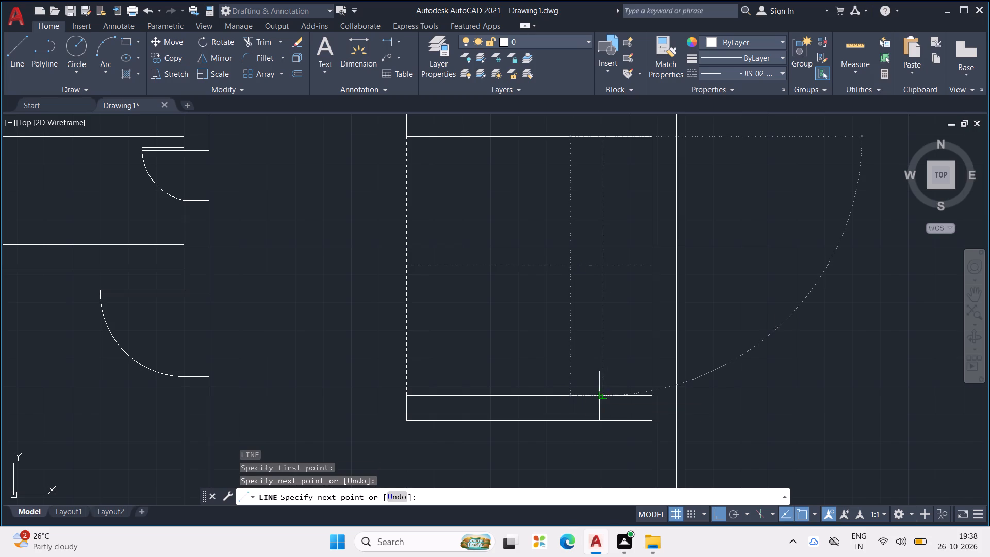
click(604, 396)
key(Escape)
key(Escape)
key(Escape)
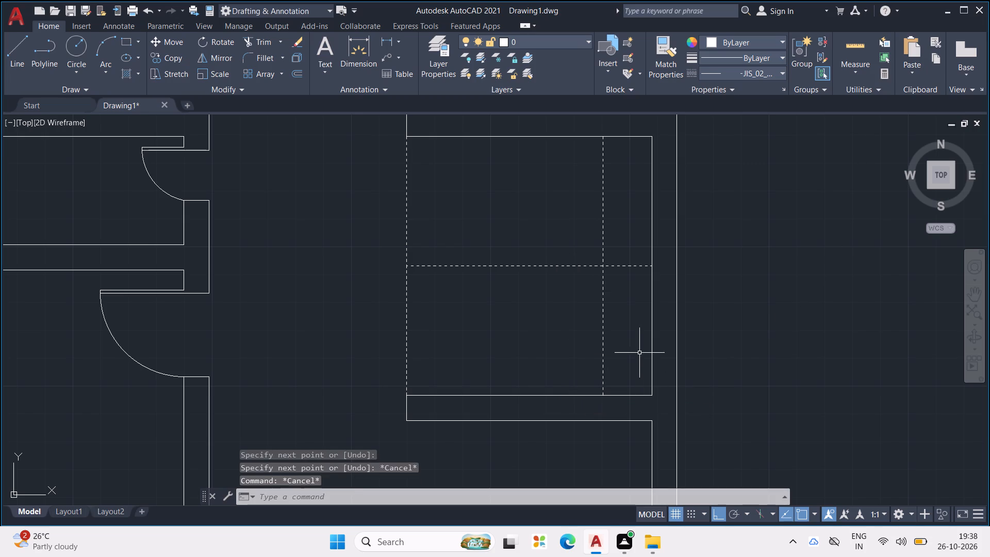
scroll(638, 350, down, 1)
key(Escape)
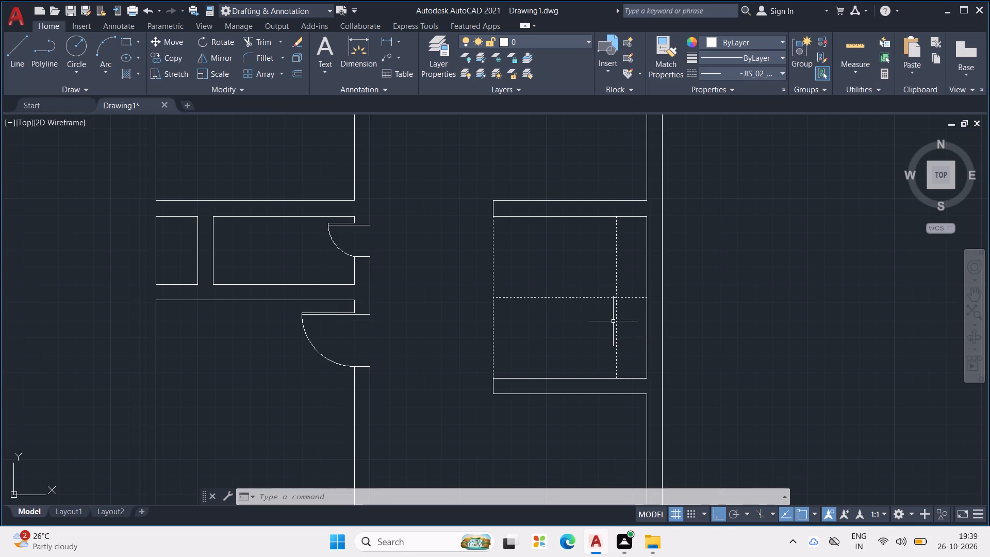
Set the current linetype for new objects back to ByLayer.
click(755, 74)
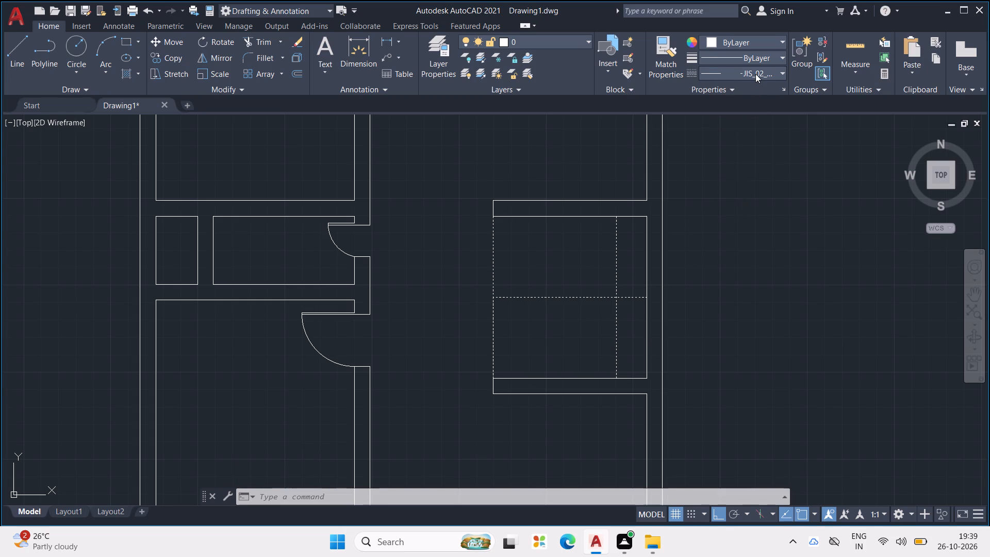
scroll(736, 141, up, 1)
click(756, 81)
Draw solid lines from the left dashed vertical along the dashed horizontal to the second dashed vertical, 1' down, and about 5' back left.
key(l)
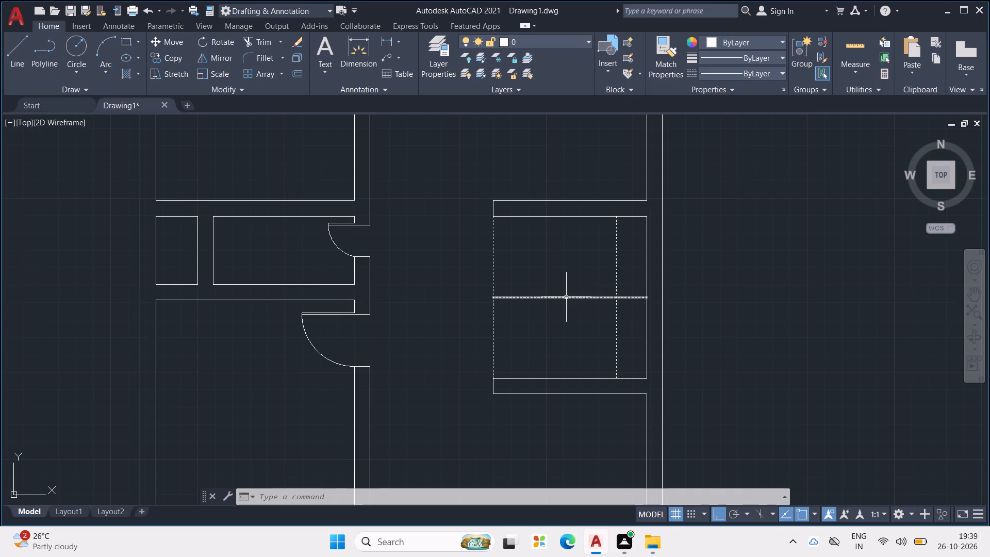
key(Return)
scroll(566, 298, up, 2)
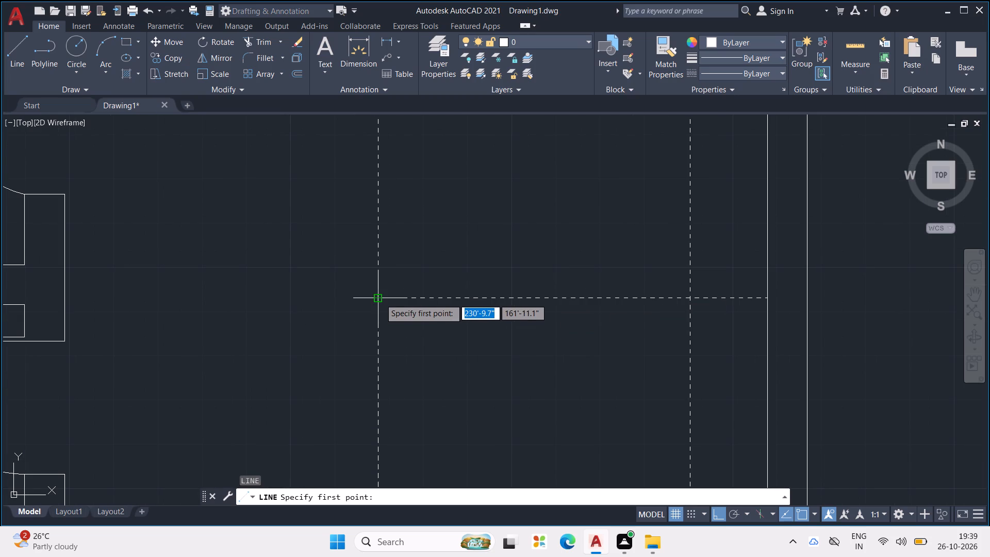
scroll(380, 299, up, 1)
click(374, 298)
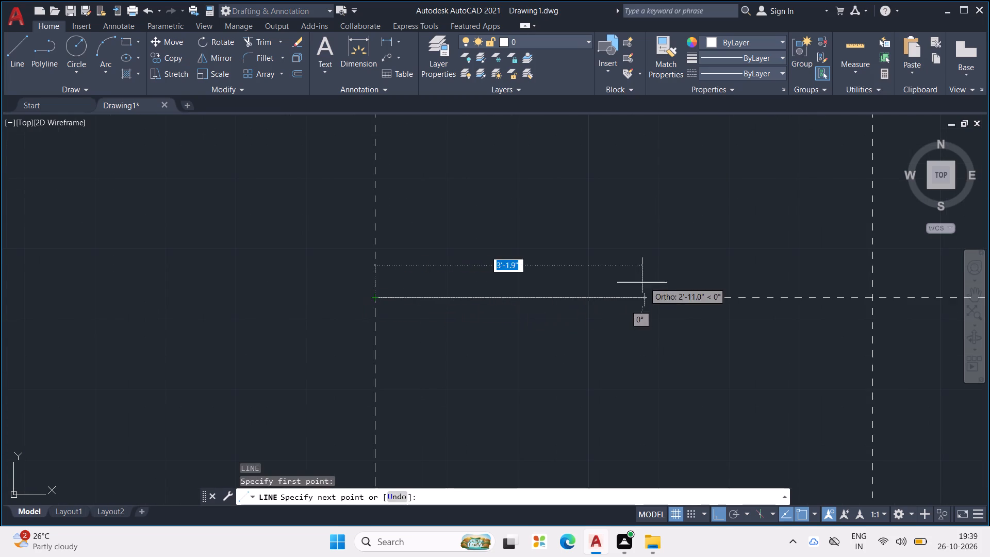
middle_drag(638, 282, 441, 297)
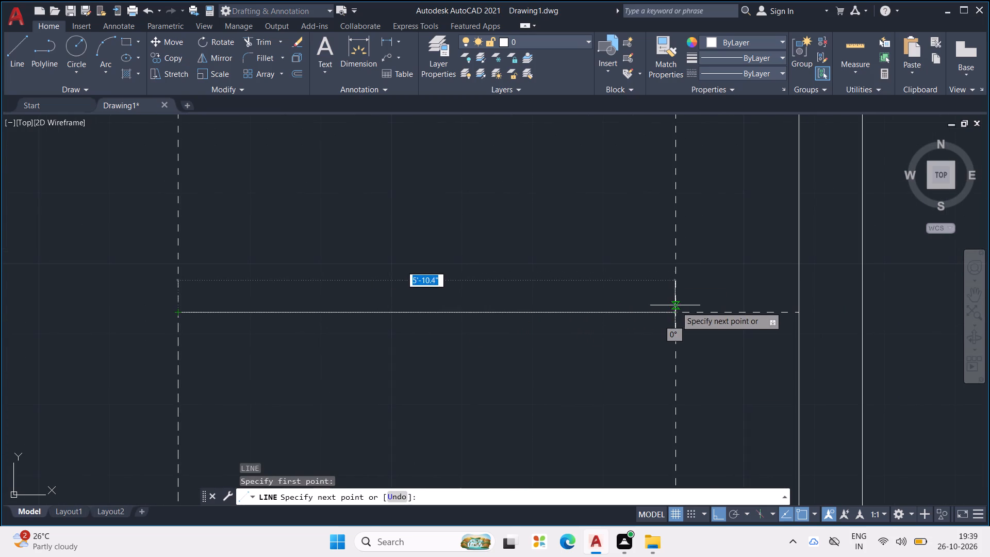
click(677, 308)
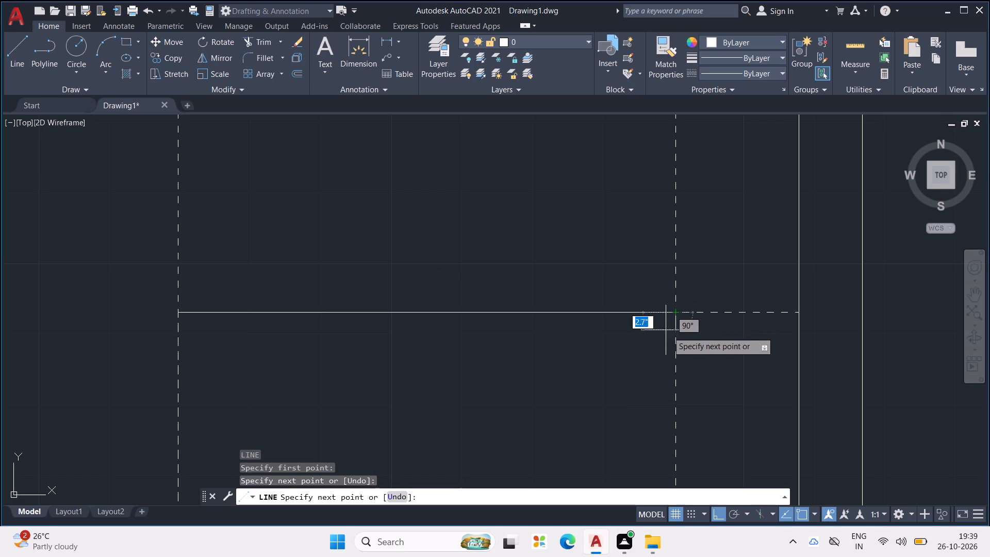
middle_drag(659, 321, 616, 230)
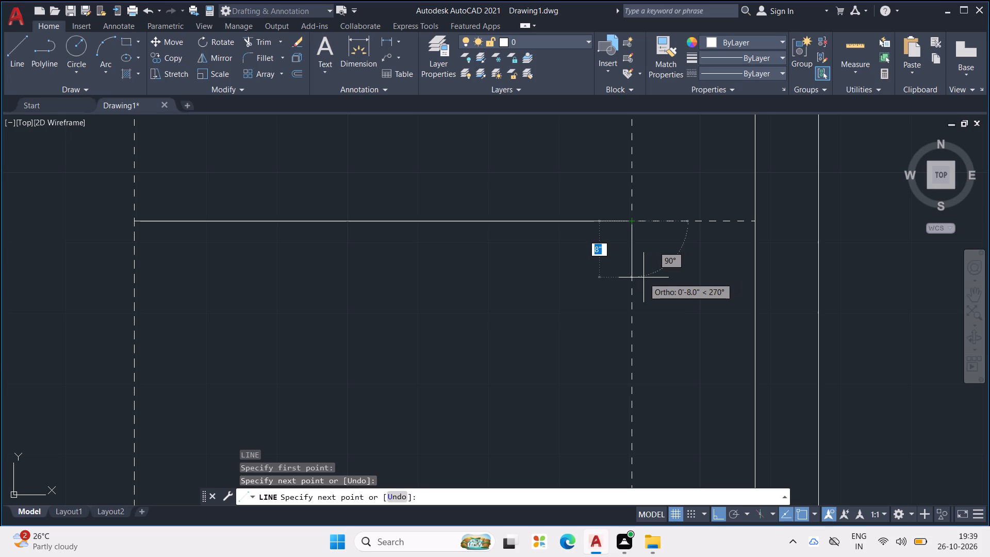
text(1')
key(Return)
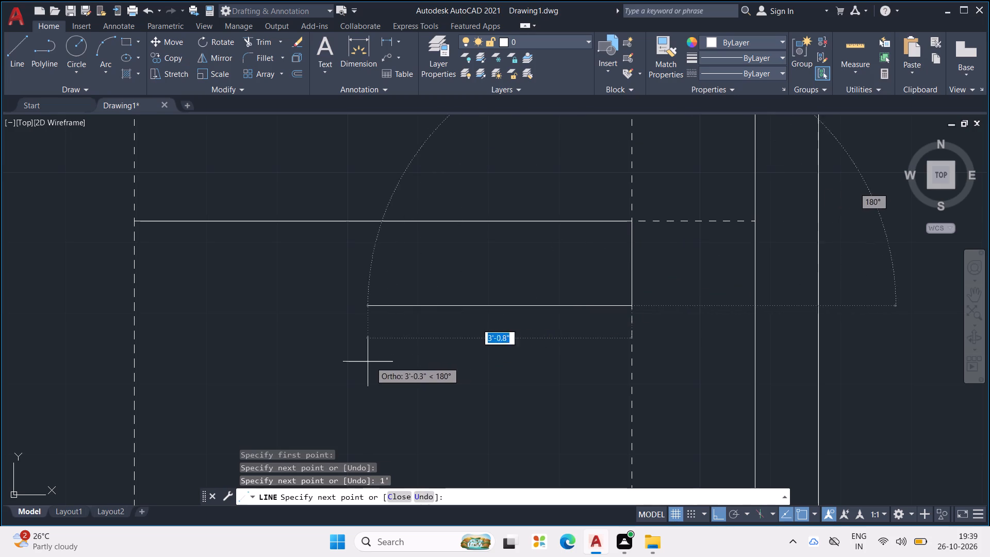
middle_drag(296, 389, 323, 390)
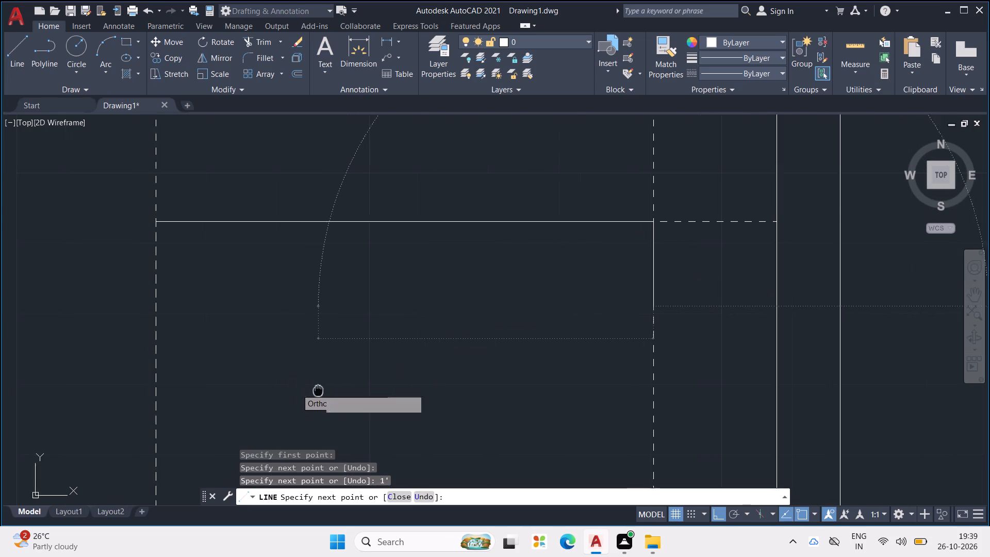
middle_drag(323, 390, 331, 390)
scroll(338, 392, down, 3)
scroll(302, 397, up, 1)
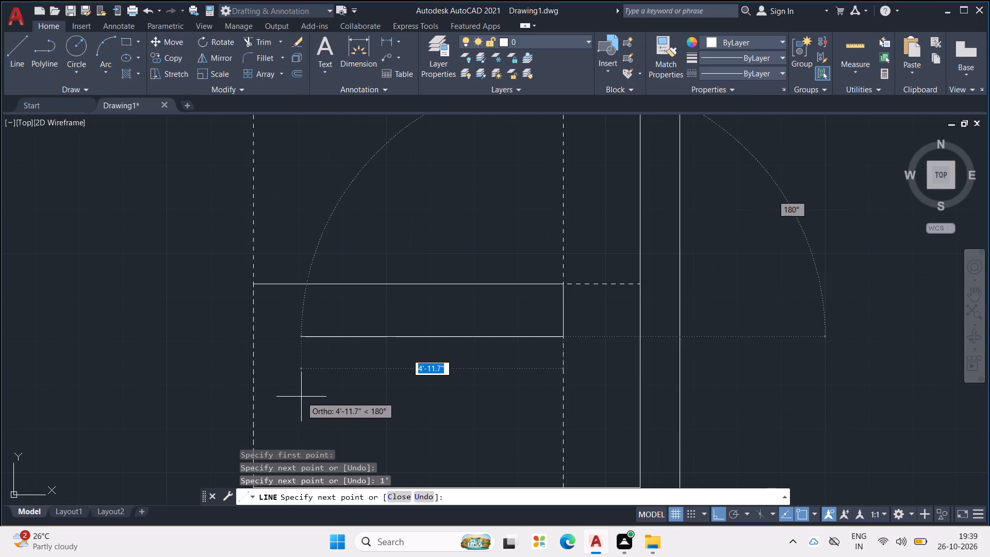
click(296, 392)
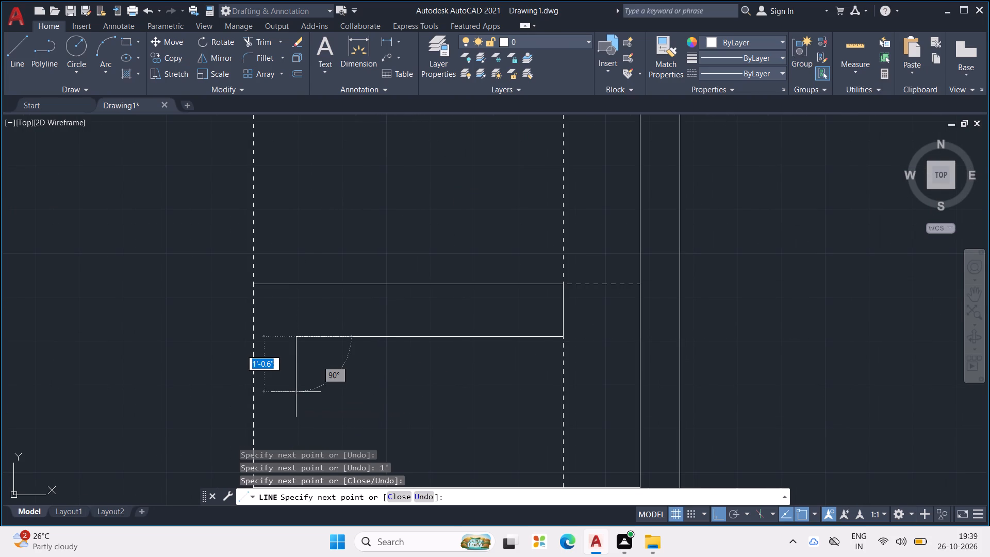
key(Escape)
key(Escape)
key(Escape)
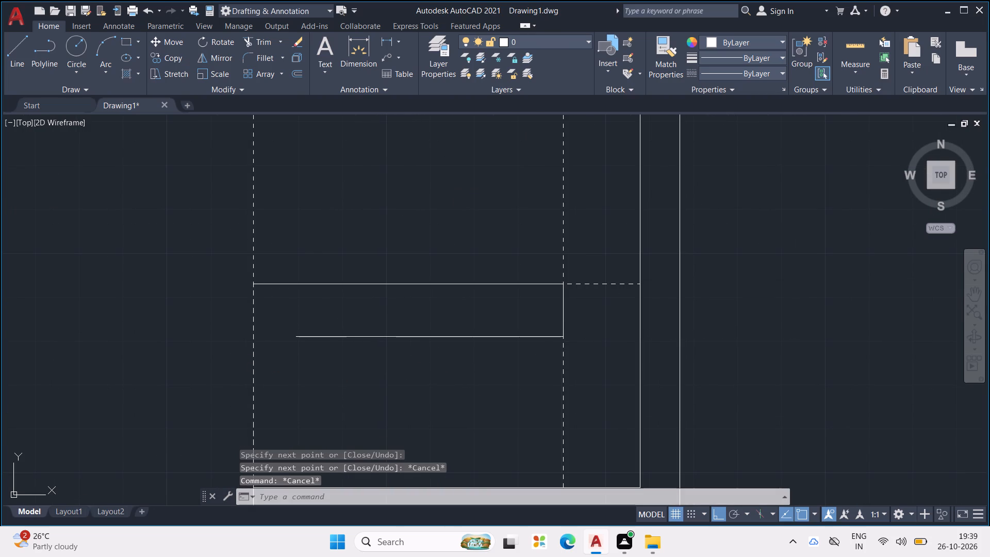
Offset the three solid lines between the dashed verticals 2" toward the inside of their outline.
text(OFF)
key(Return)
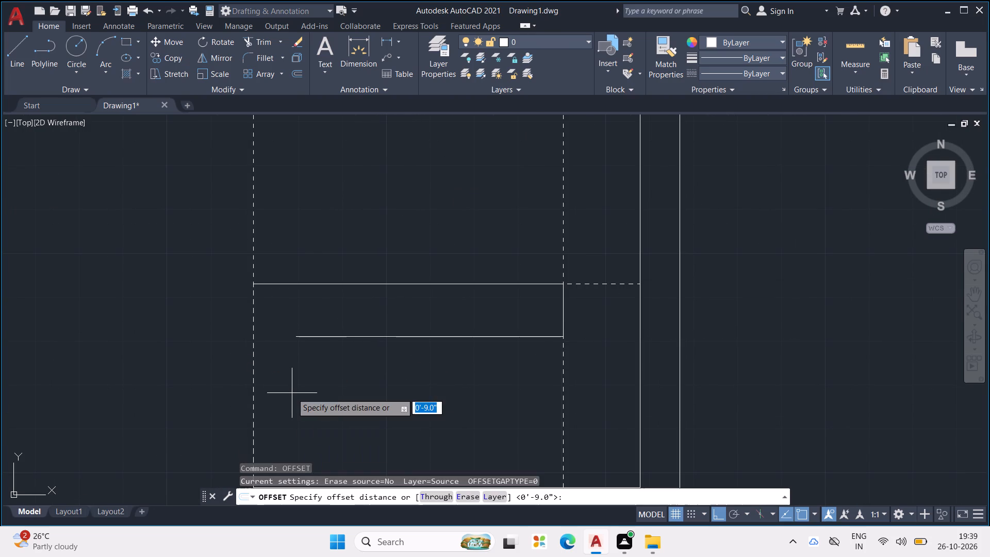
text(2")
key(Return)
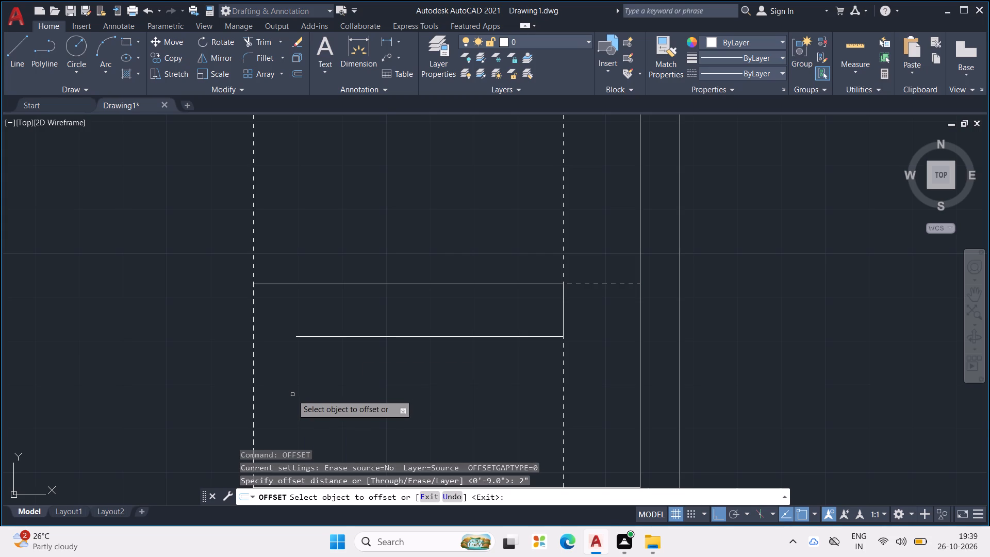
click(538, 285)
click(541, 305)
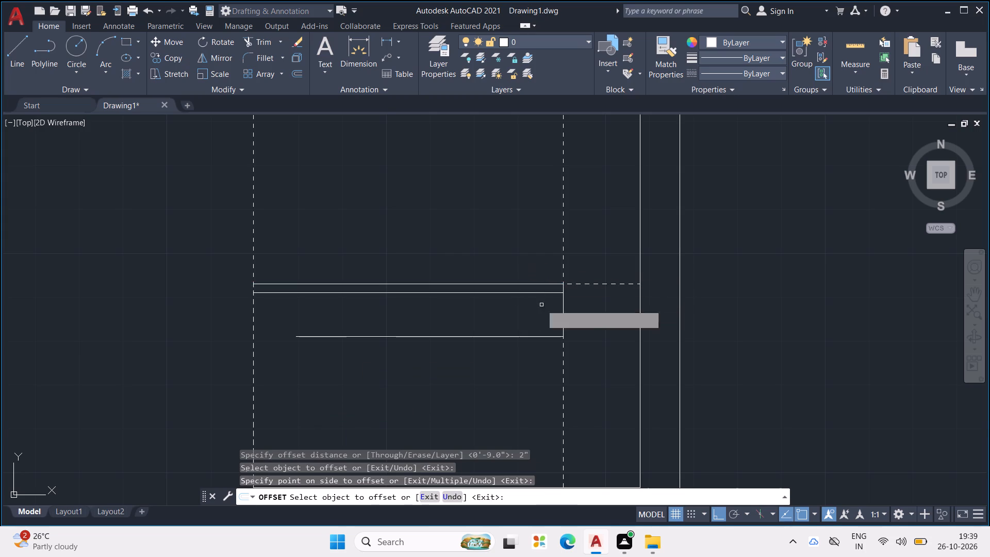
click(563, 314)
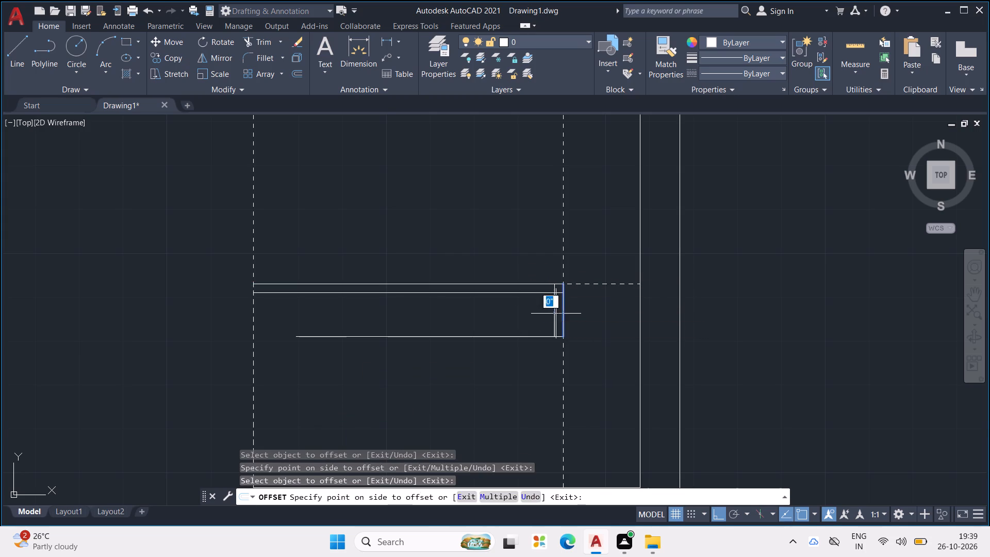
click(552, 314)
click(548, 337)
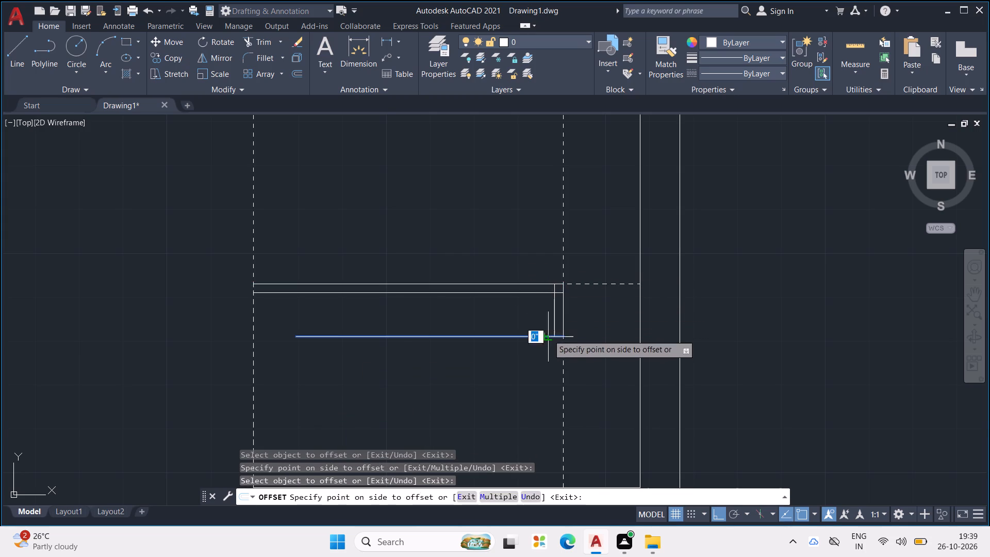
click(548, 318)
Offset the three new inner lines inward by the same 2" to form a second inner outline.
click(546, 296)
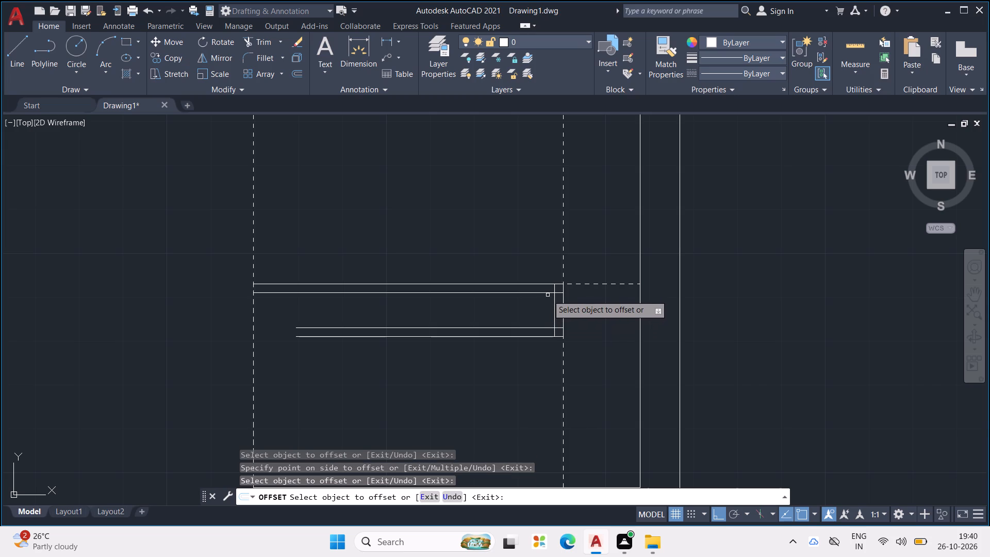
click(548, 291)
click(545, 302)
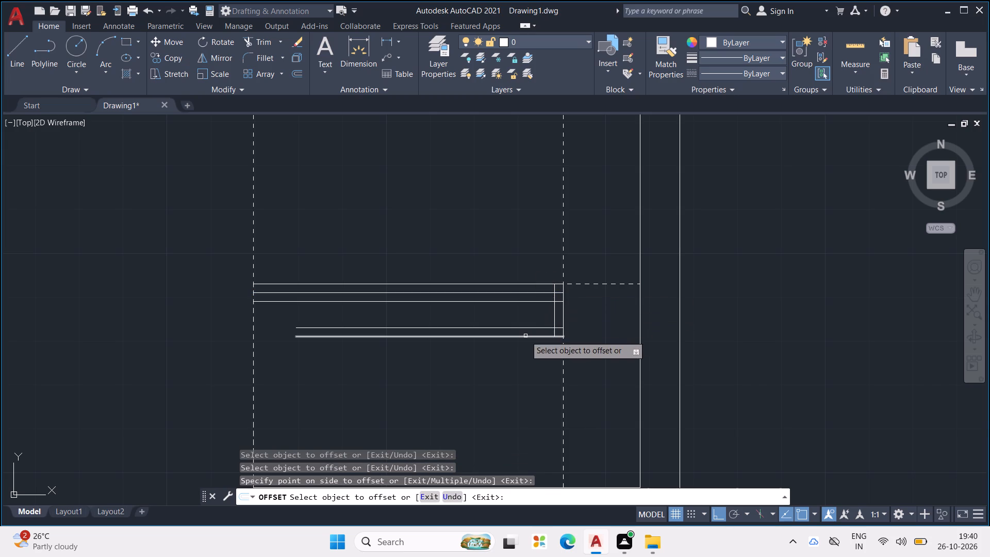
click(526, 329)
click(525, 311)
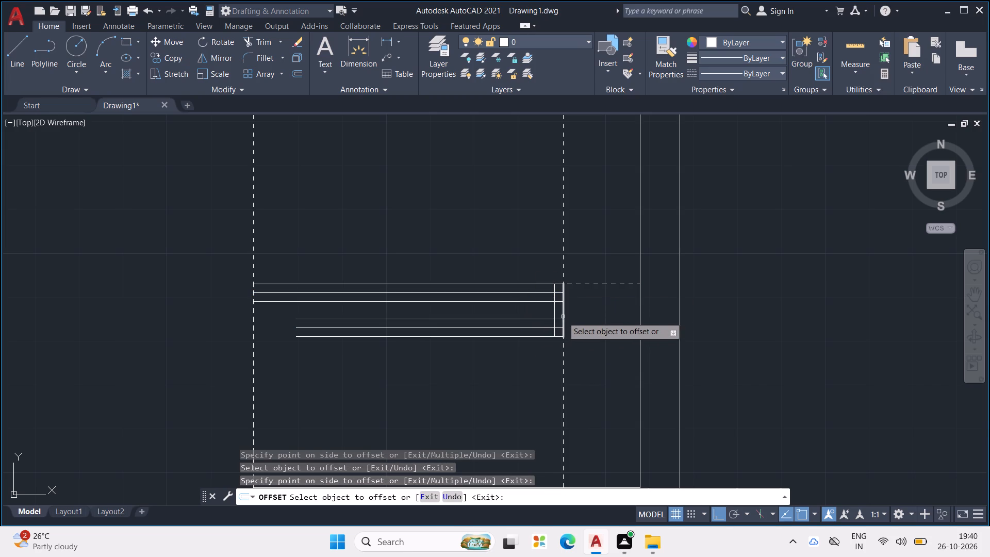
click(555, 312)
click(524, 310)
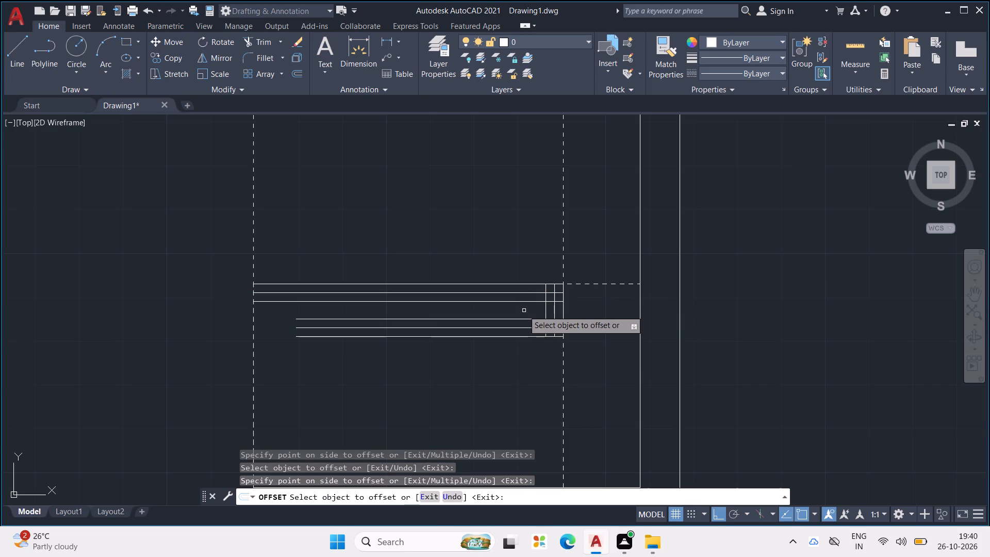
key(Escape)
key(Escape)
key(Escape)
scroll(582, 315, up, 1)
key(Escape)
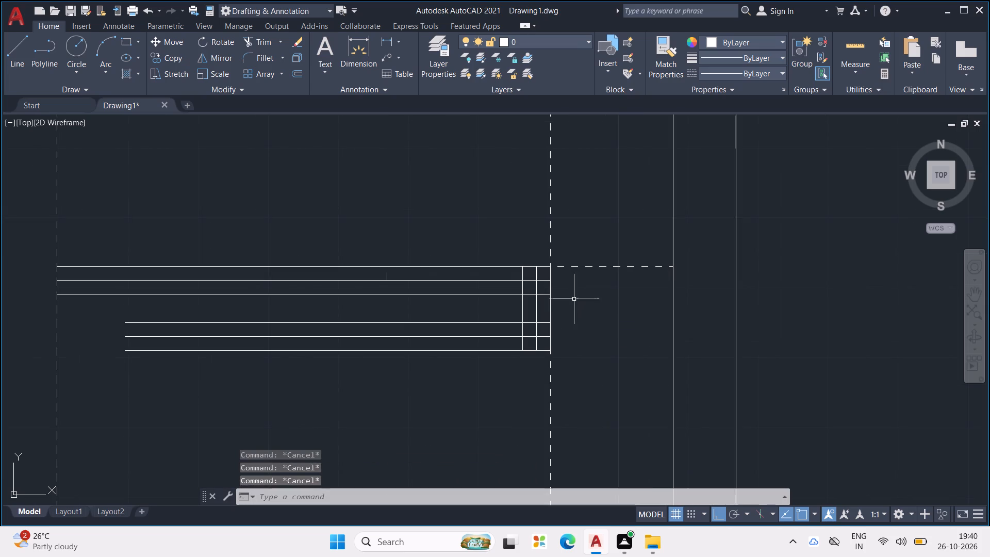
key(Escape)
key(Escape)
Trim the overlapping ends of the offset lines at the outline's upper corner, leaving two clean nested corners.
key(t)
key(r)
key(Return)
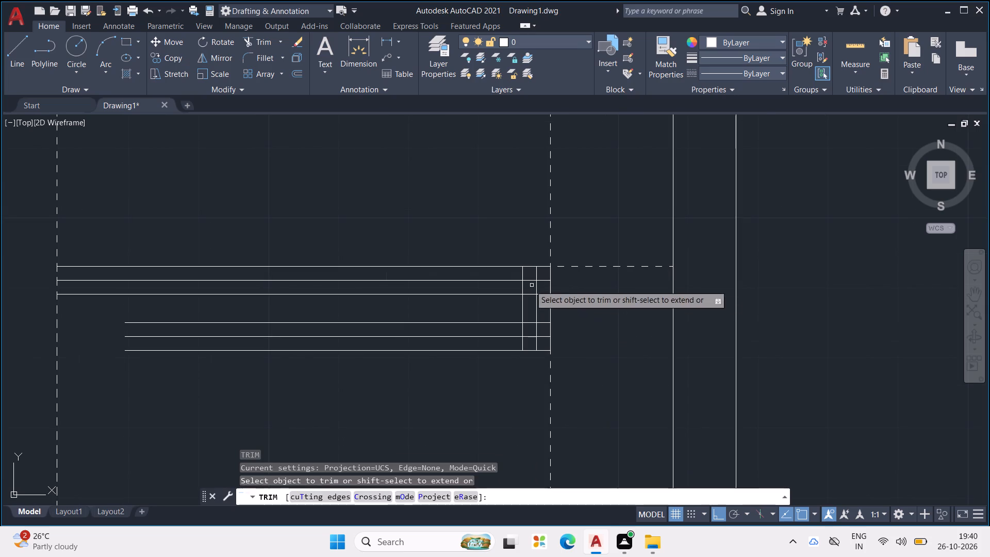
scroll(513, 280, up, 2)
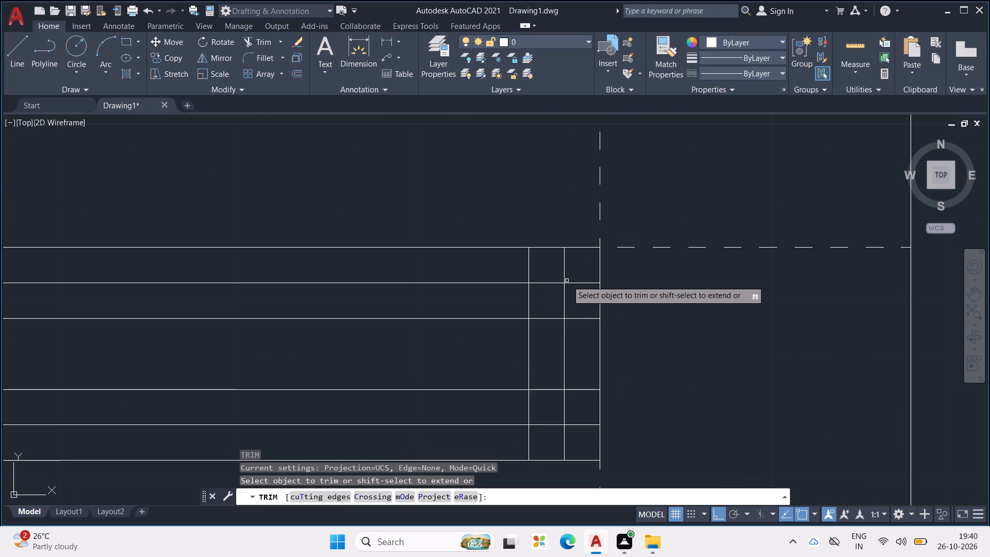
scroll(552, 319, down, 1)
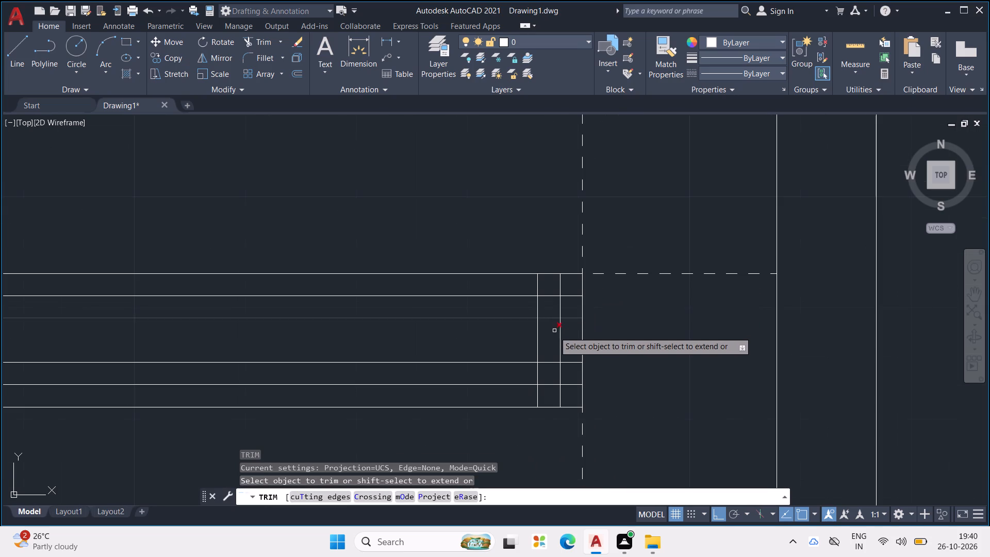
scroll(557, 359, down, 2)
scroll(556, 369, up, 2)
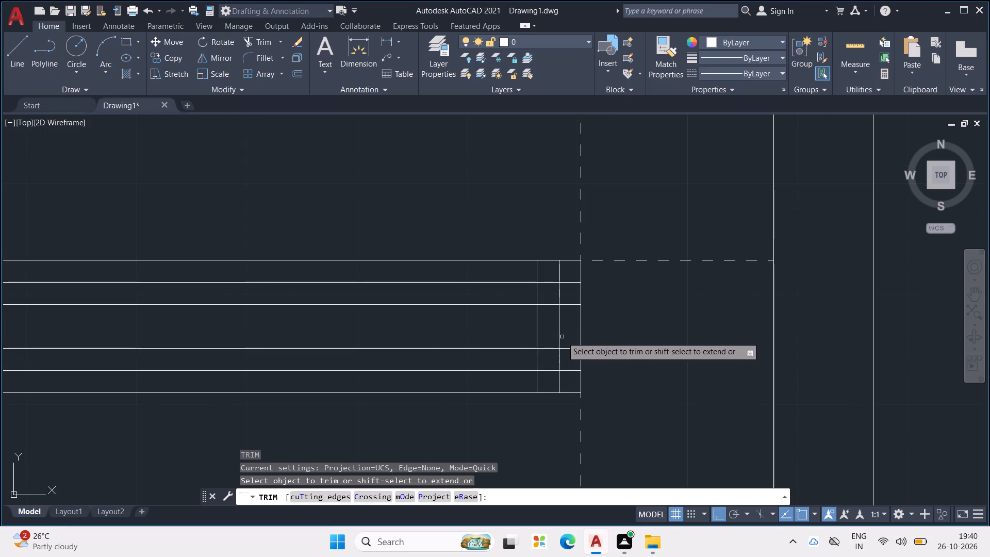
scroll(537, 271, down, 2)
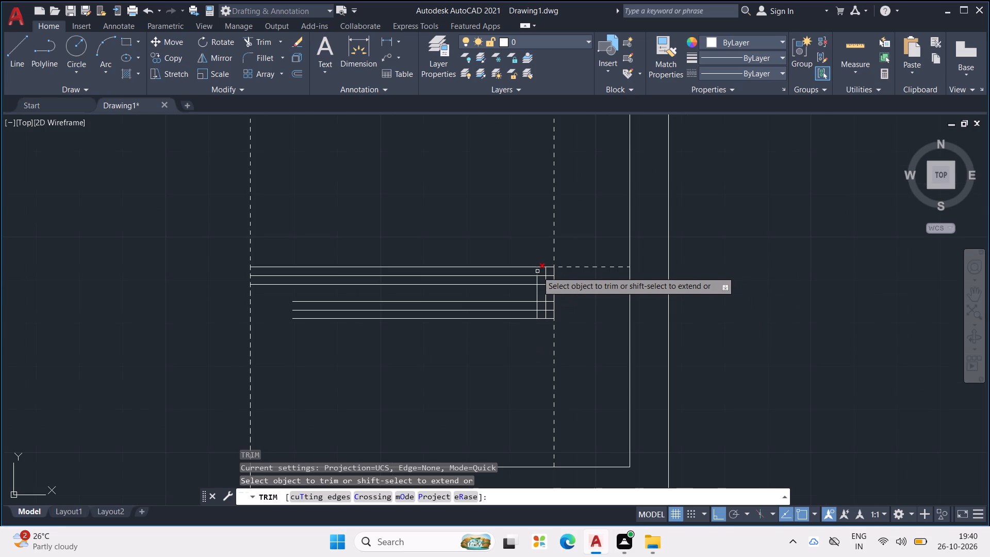
scroll(537, 272, up, 2)
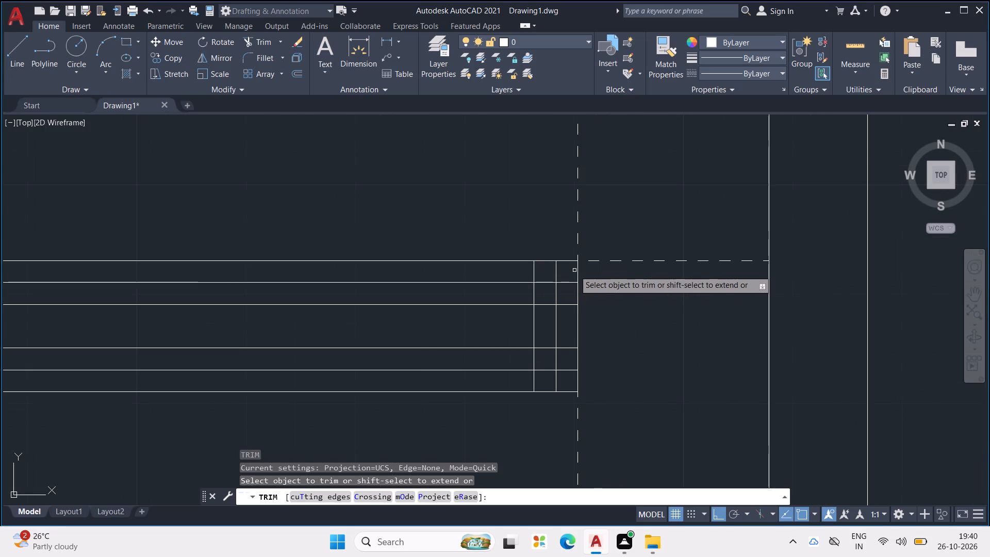
click(534, 271)
drag(548, 267, 568, 273)
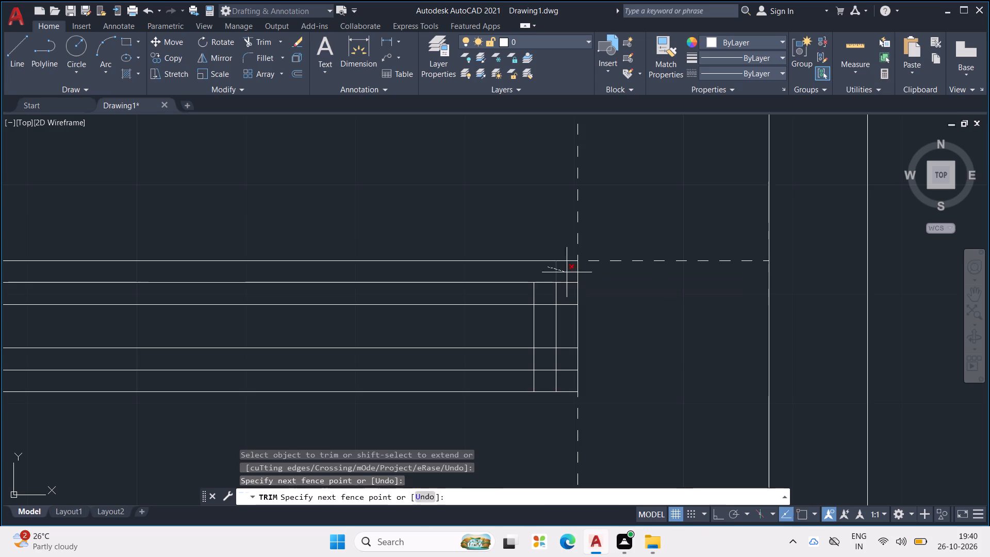
drag(568, 273, 570, 274)
drag(570, 274, 566, 293)
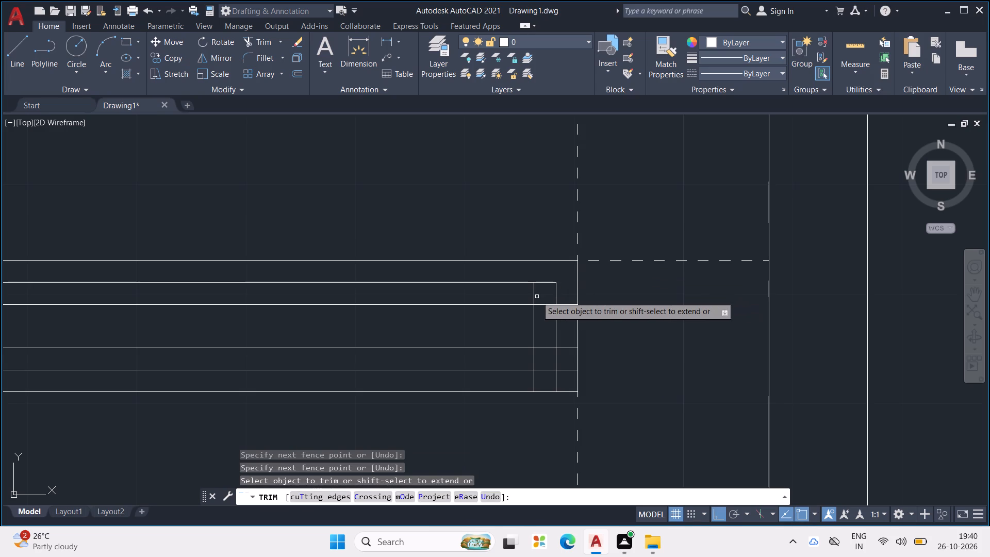
click(535, 296)
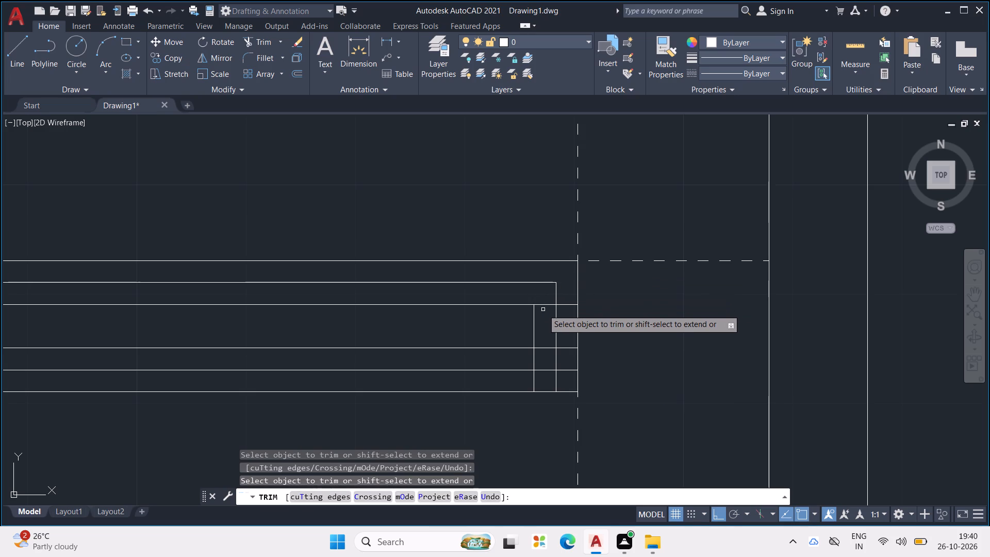
click(544, 306)
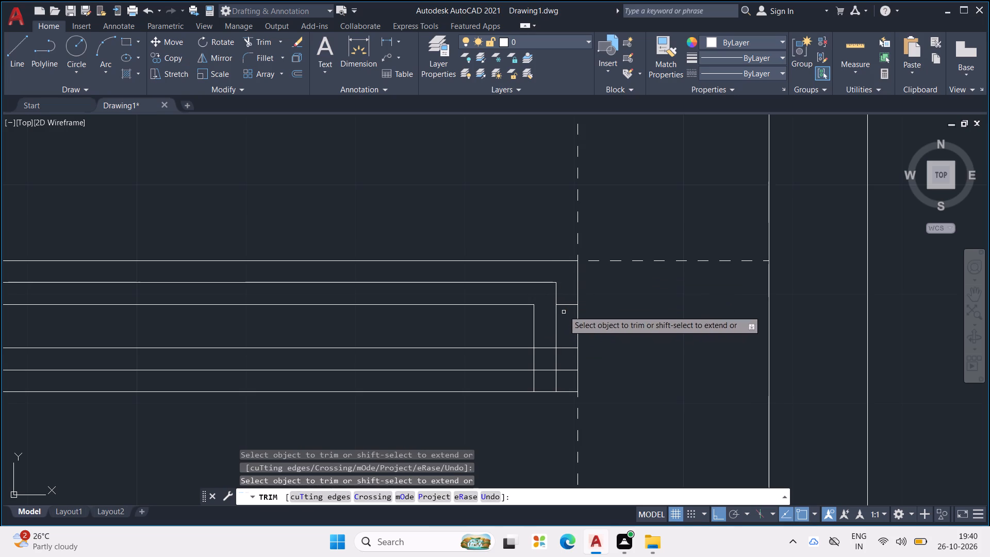
click(566, 305)
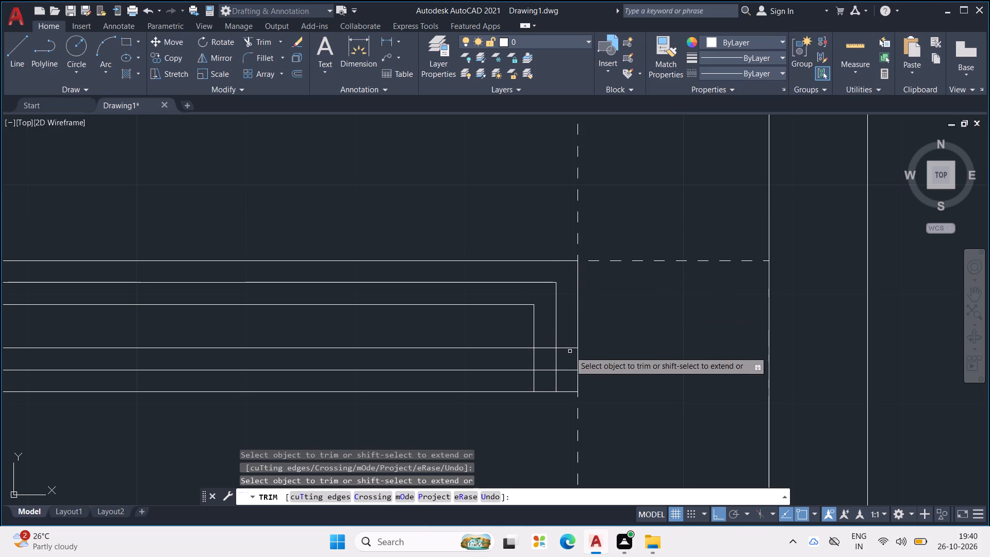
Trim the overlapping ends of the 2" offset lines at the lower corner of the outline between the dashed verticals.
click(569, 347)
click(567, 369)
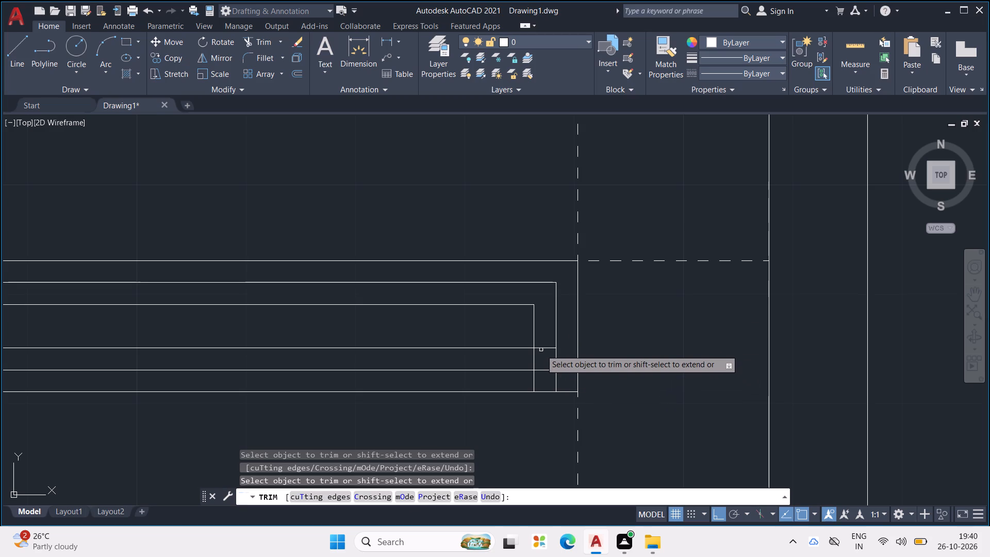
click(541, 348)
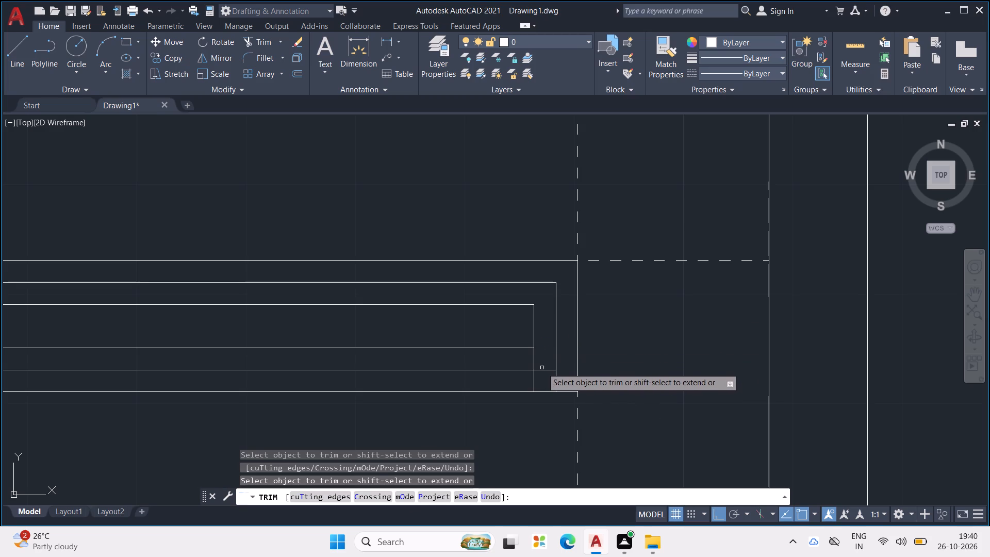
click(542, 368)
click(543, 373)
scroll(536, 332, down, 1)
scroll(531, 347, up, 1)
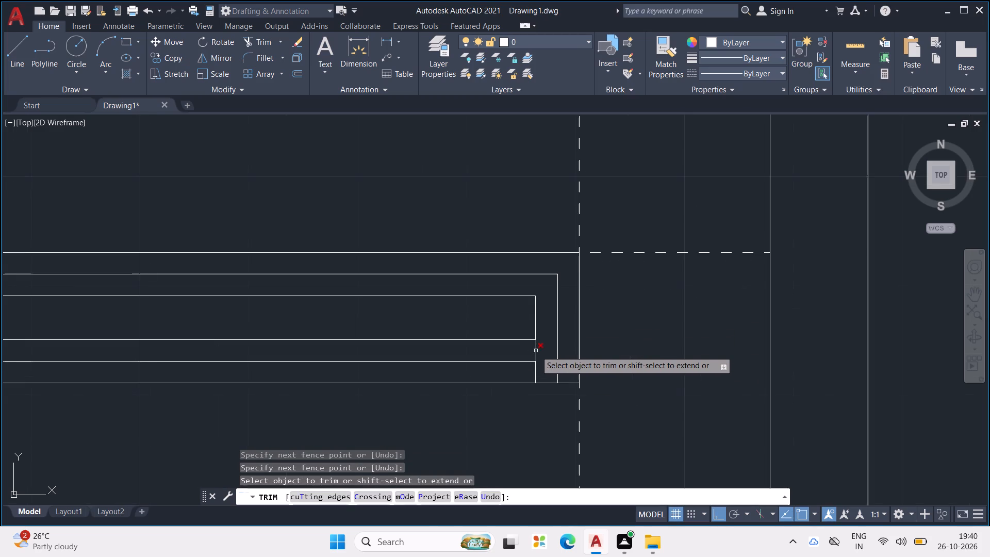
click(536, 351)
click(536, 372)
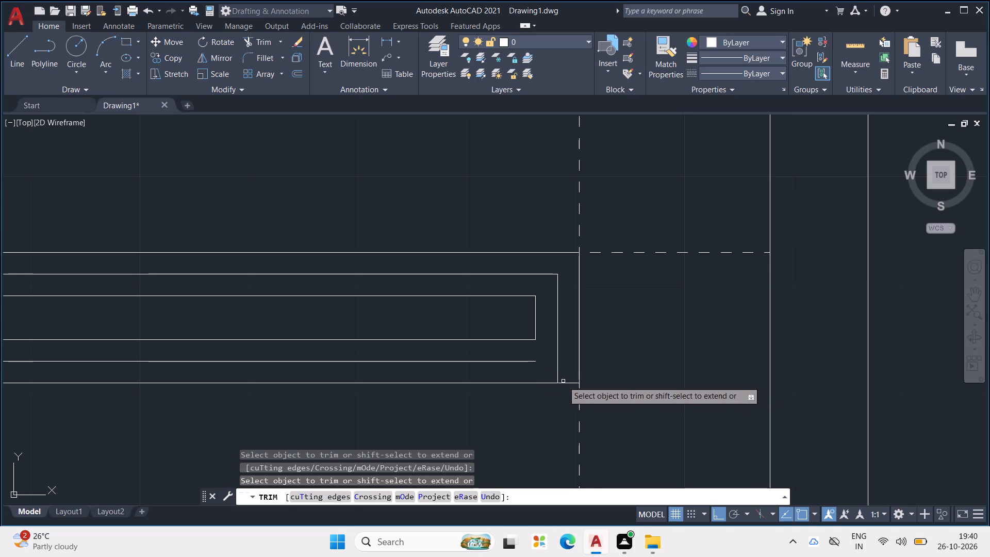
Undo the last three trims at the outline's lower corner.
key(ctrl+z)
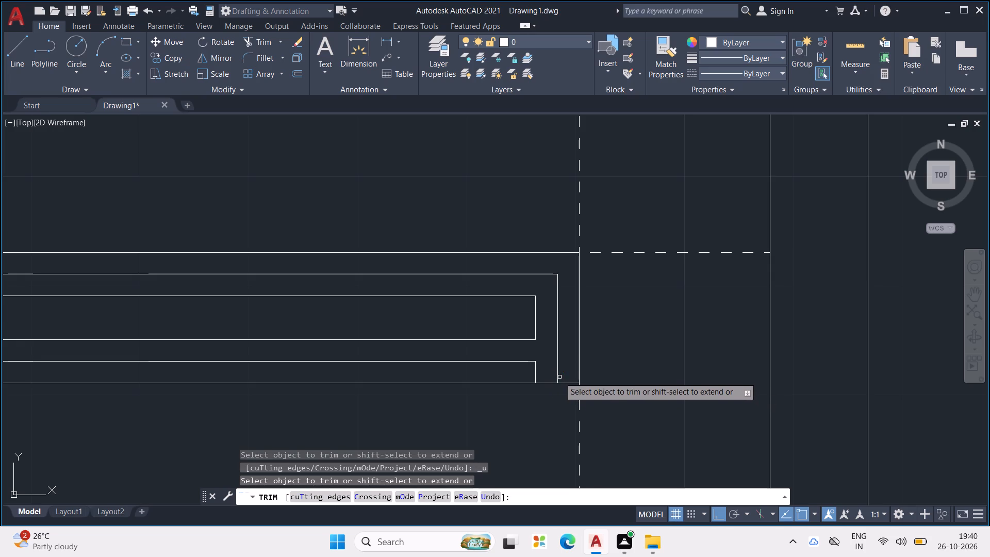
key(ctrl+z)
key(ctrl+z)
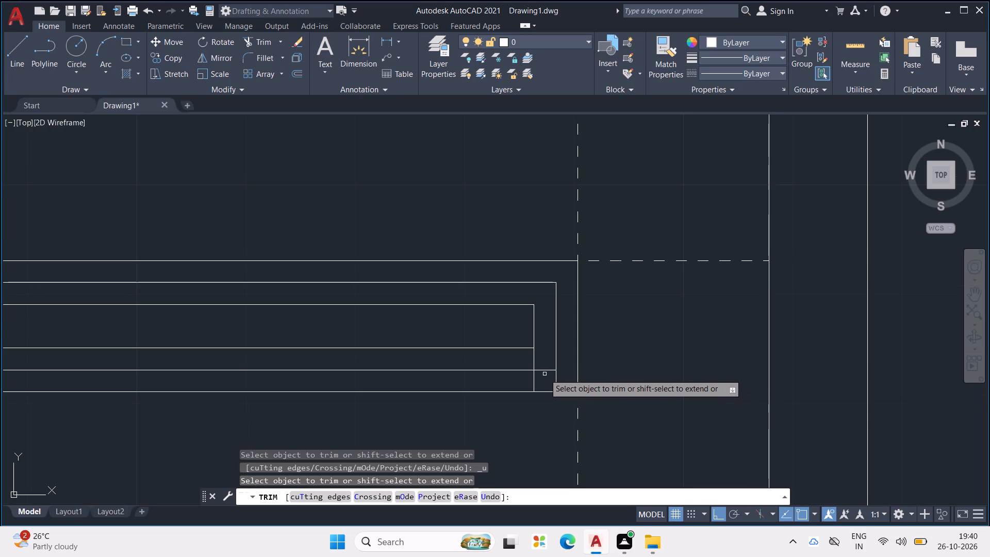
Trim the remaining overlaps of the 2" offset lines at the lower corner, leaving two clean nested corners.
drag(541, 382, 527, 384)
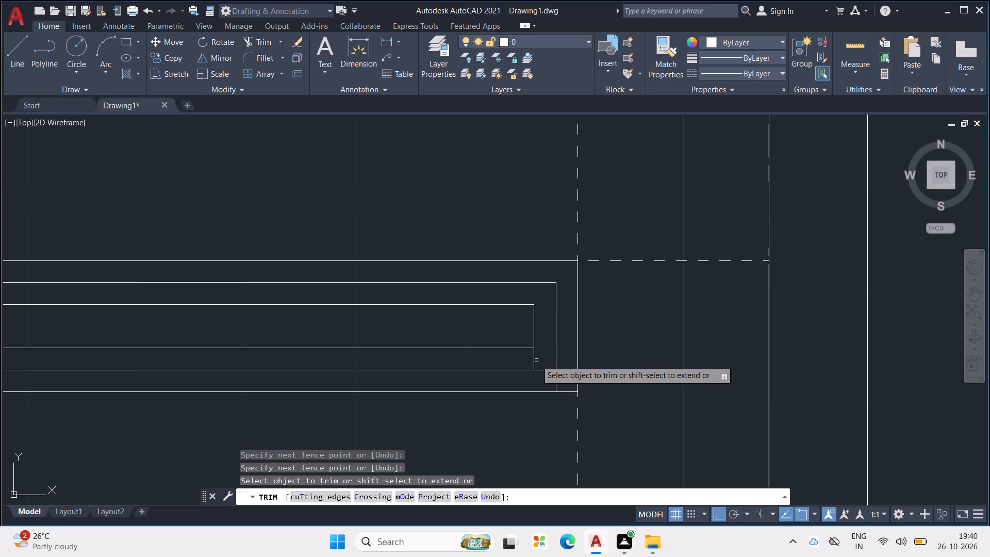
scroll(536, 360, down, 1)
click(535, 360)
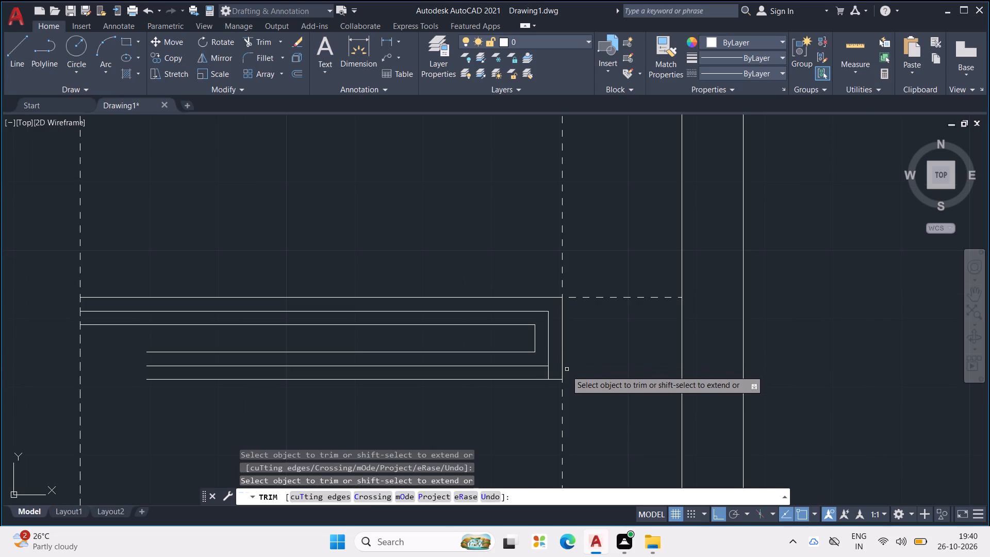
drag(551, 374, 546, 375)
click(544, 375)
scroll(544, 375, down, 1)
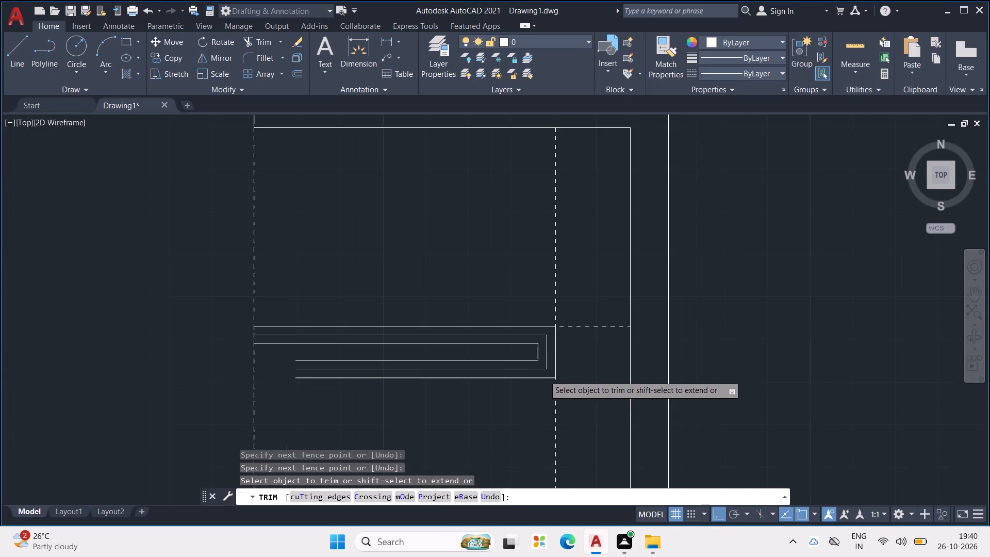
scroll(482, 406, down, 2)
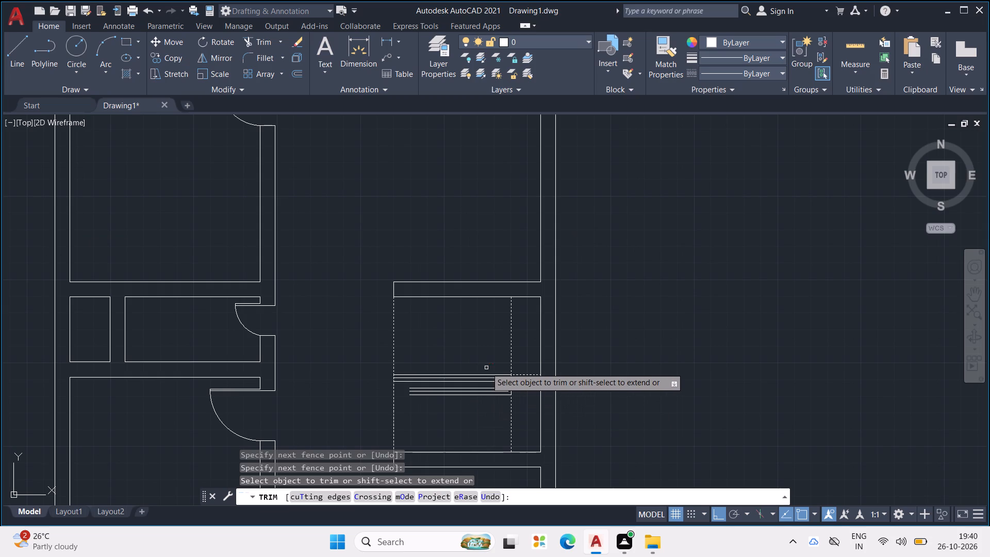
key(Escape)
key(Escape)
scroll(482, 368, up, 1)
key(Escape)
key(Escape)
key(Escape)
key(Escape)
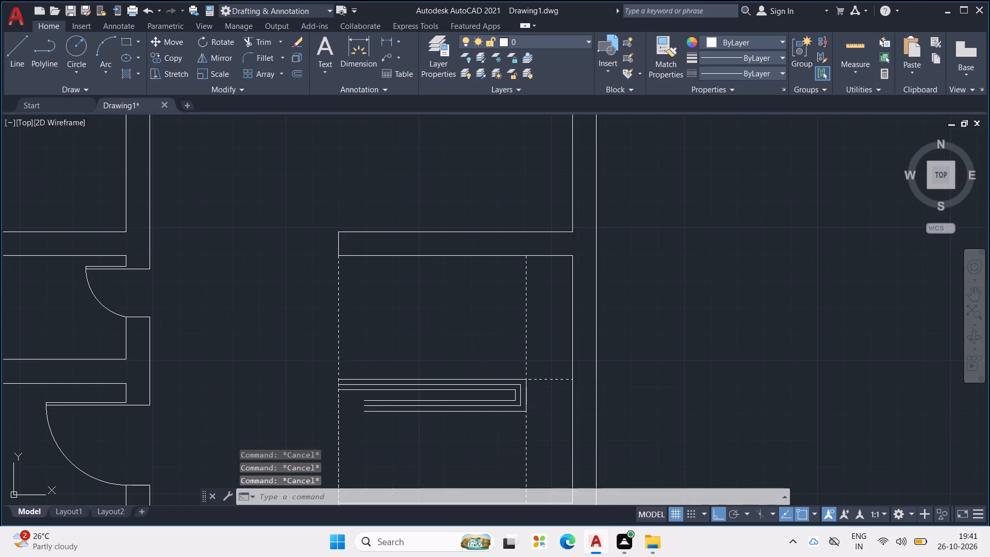
Offset the outline's upper horizontal and its short end vertical 1" toward the inside.
text(OFF)
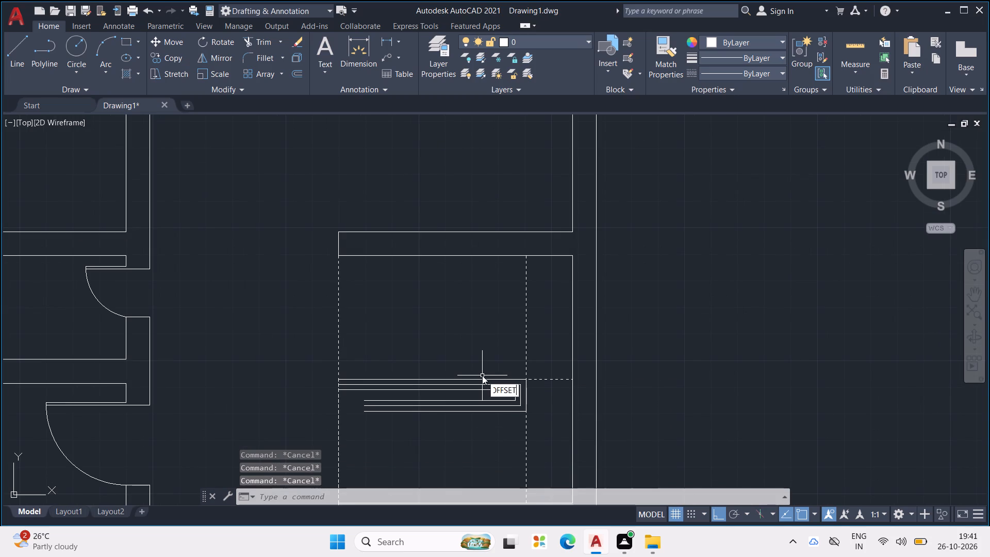
key(Return)
text(1")
key(Return)
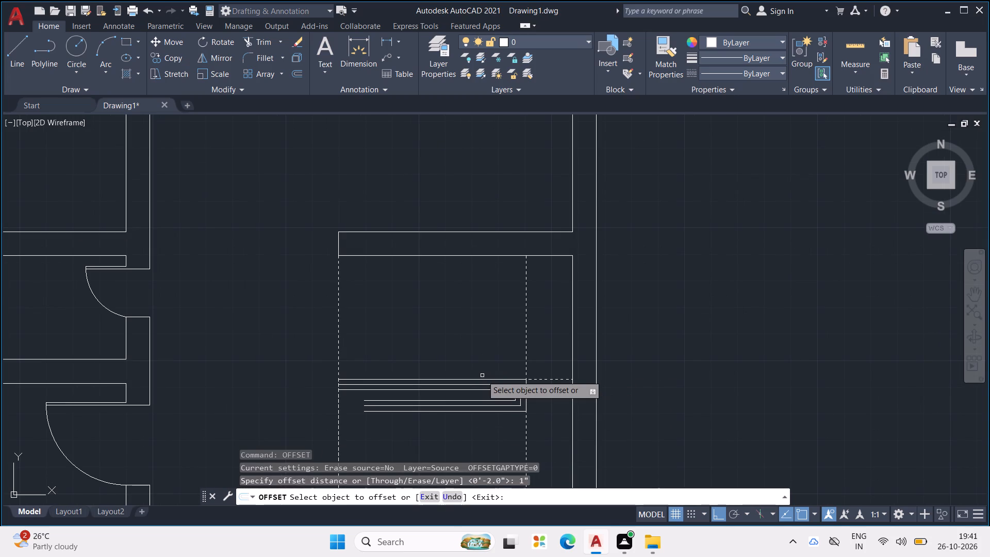
scroll(476, 371, up, 1)
scroll(536, 387, up, 2)
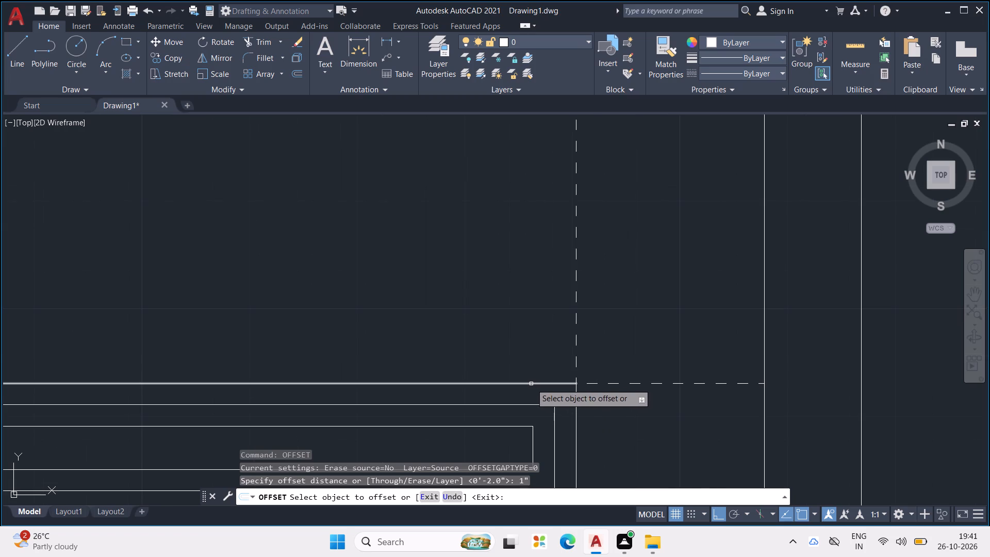
click(531, 384)
click(532, 390)
click(575, 424)
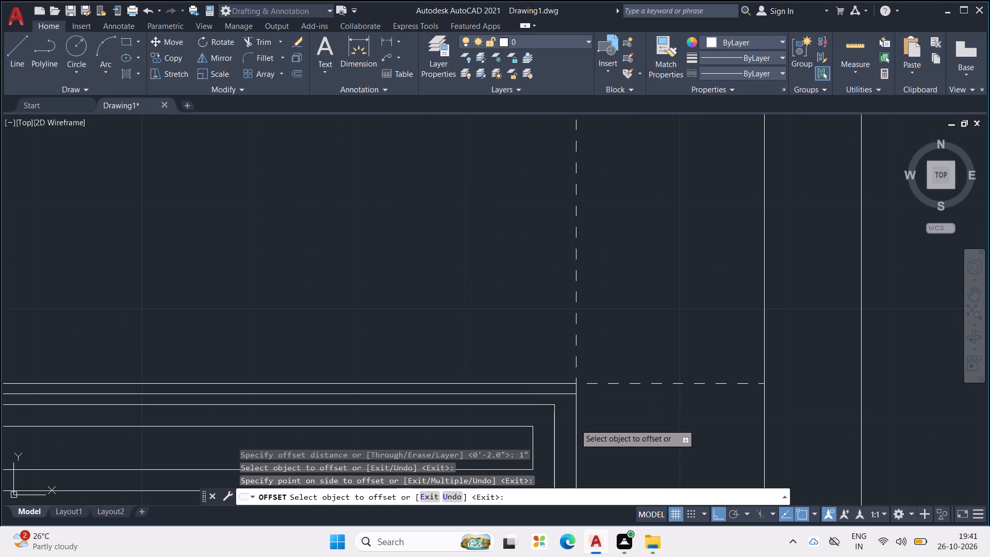
click(560, 429)
key(Escape)
key(Escape)
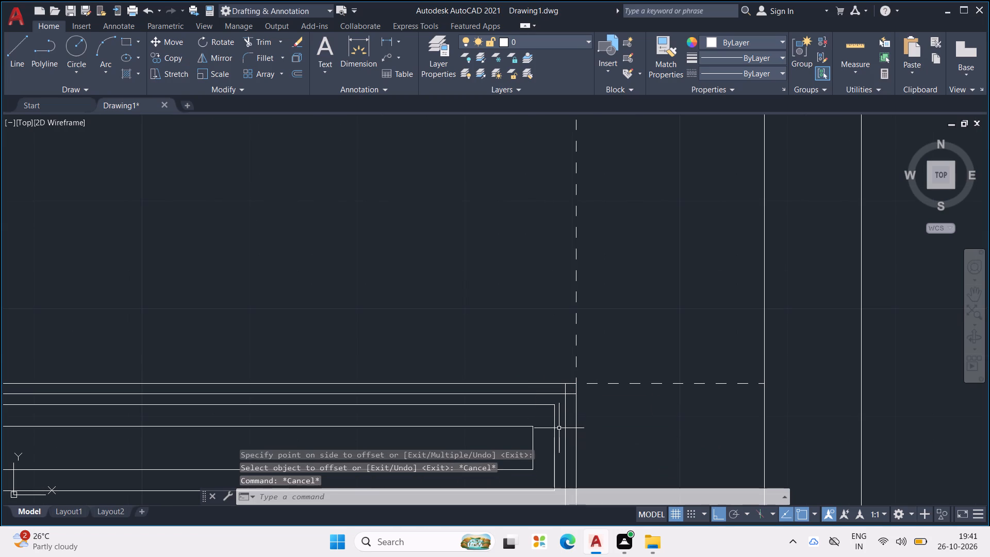
key(Escape)
Trim the overlapping ends of the two 1" offset lines where they cross at the outline's upper corner.
key(t)
key(r)
key(Return)
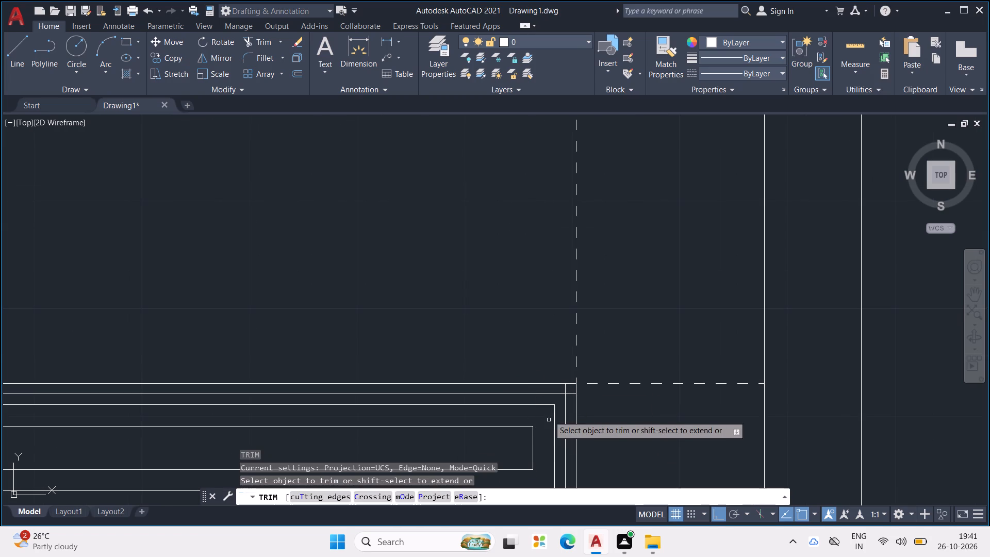
scroll(576, 400, up, 2)
drag(539, 375, 567, 388)
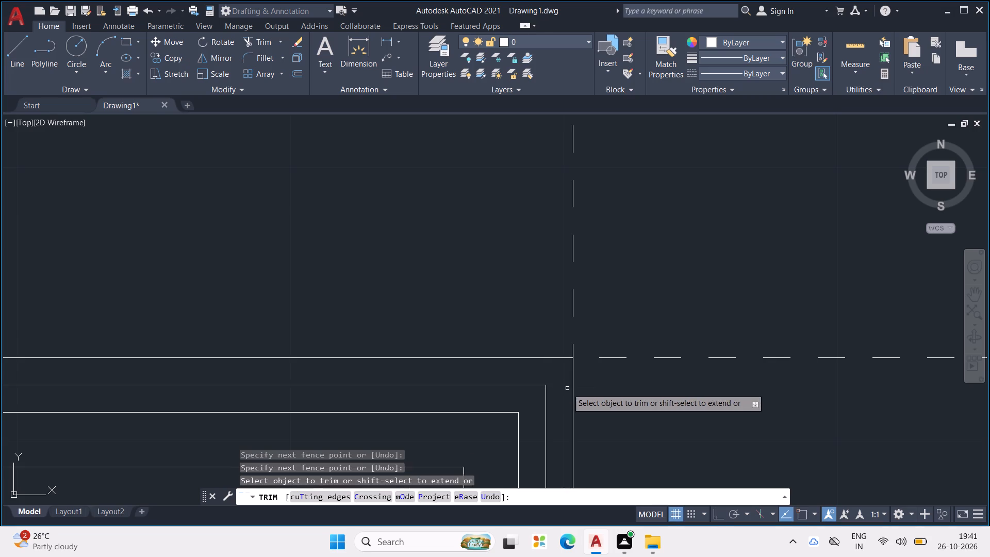
scroll(565, 391, down, 2)
Remove all the 2" offset lines inside the outline with Trim, keeping only the outline and its 1" offset lines.
drag(548, 402, 519, 430)
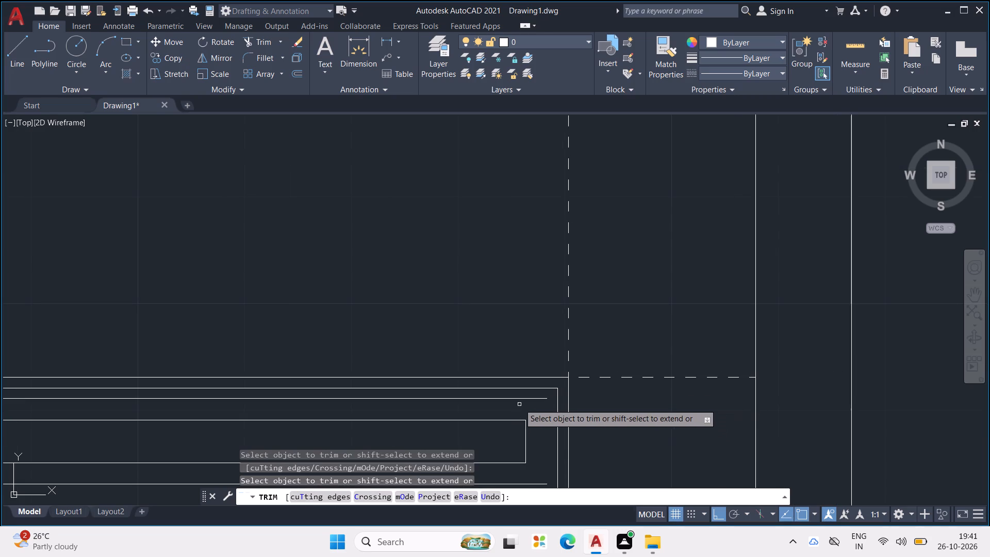
drag(519, 395, 510, 440)
drag(510, 444, 524, 449)
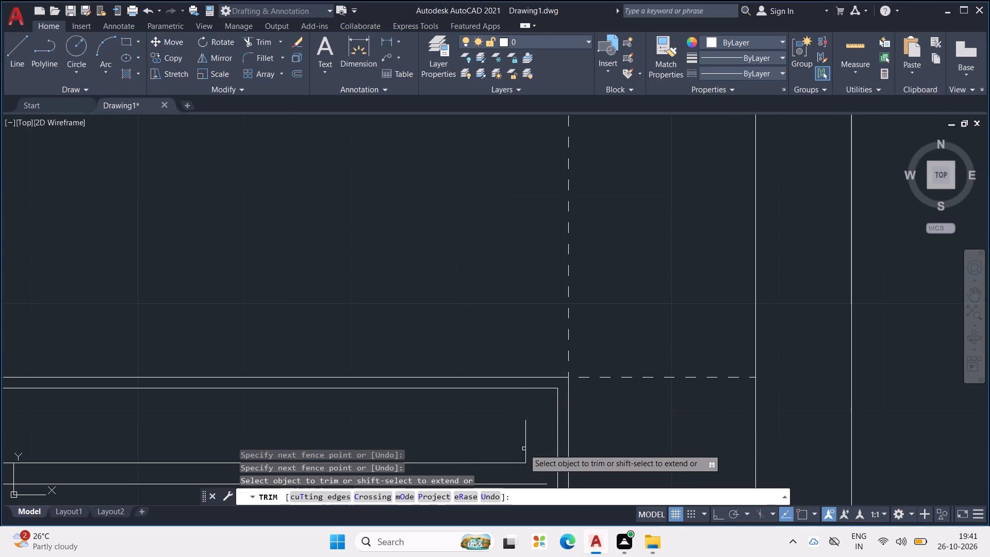
drag(531, 439, 492, 468)
middle_drag(492, 446, 521, 391)
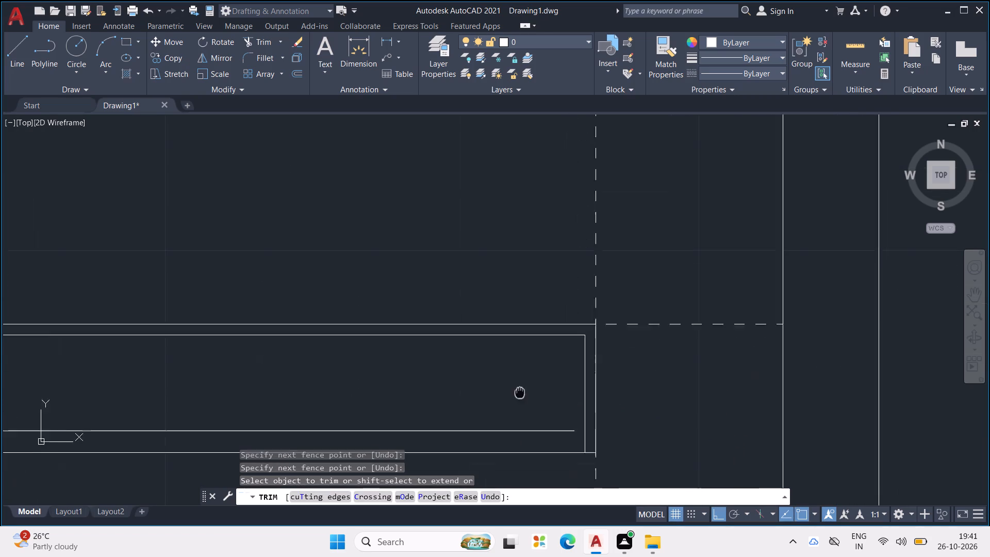
middle_drag(521, 391, 531, 375)
drag(536, 397, 540, 420)
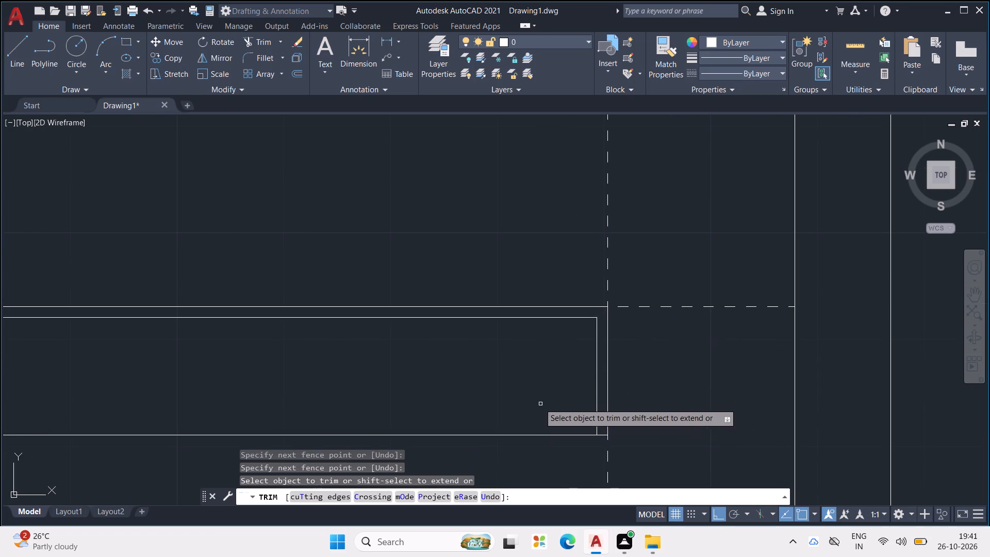
key(Escape)
key(Escape)
key(Escape)
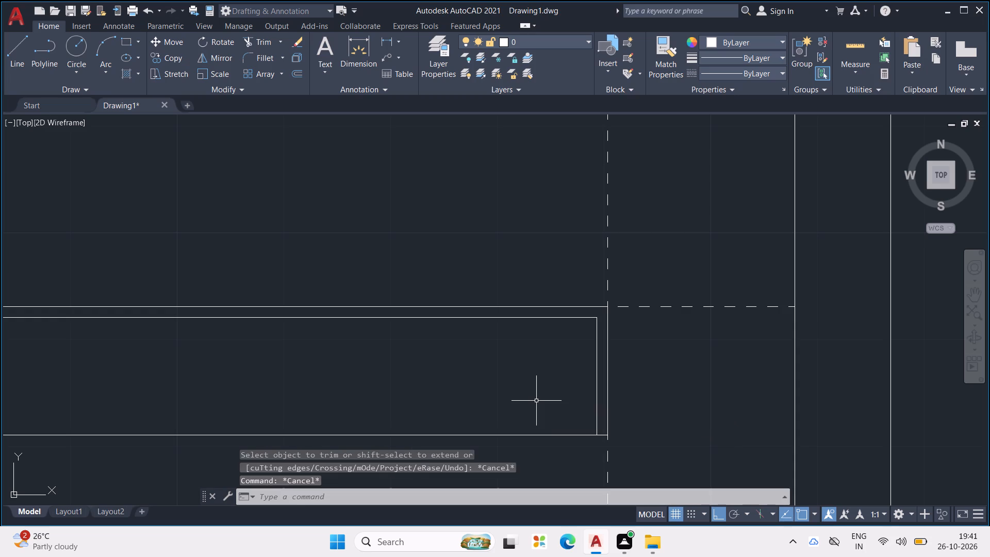
Offset the inner horizontal and inner vertical lines another 1" toward the inside of the outline.
text(OFF)
key(Return)
key(Return)
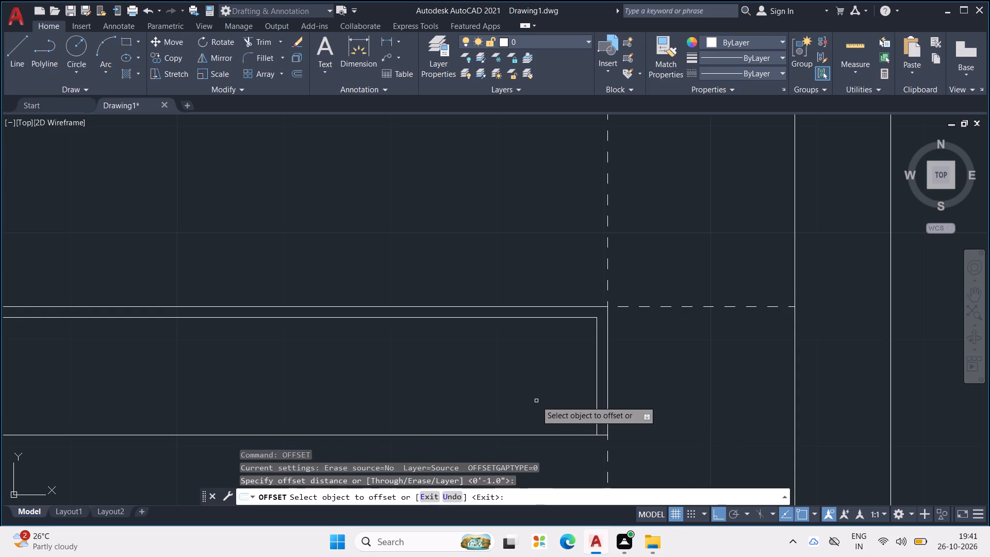
click(568, 317)
click(574, 343)
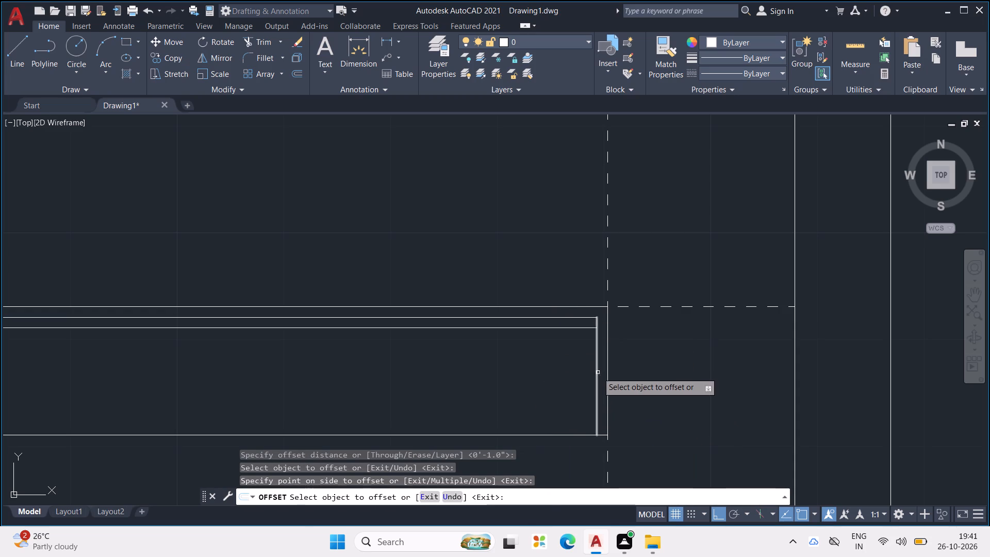
click(595, 378)
click(570, 382)
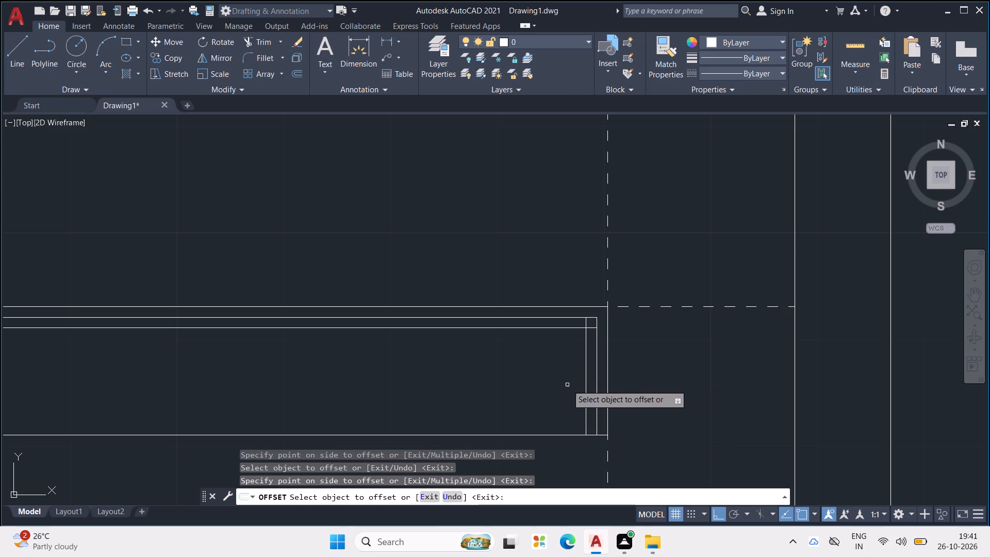
key(Escape)
key(Escape)
key(Escape)
key(Escape)
key(Escape)
key(Escape)
key(Escape)
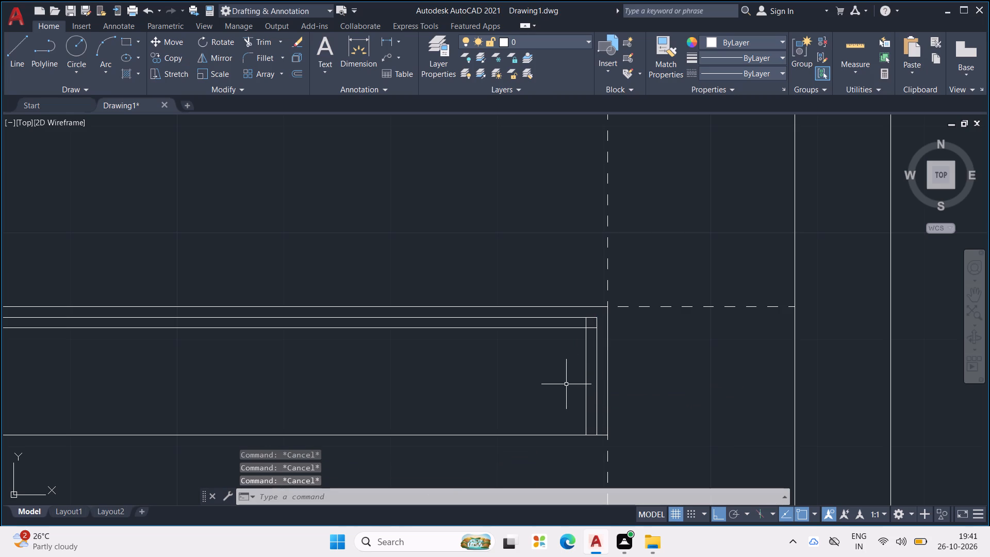
key(Escape)
key(Escape)
key(Escape)
key(Escape)
Trim the overlapping ends of the second pair of 1" offset lines at the upper corner.
text(TR)
key(Return)
scroll(548, 383, up, 1)
scroll(605, 297, up, 1)
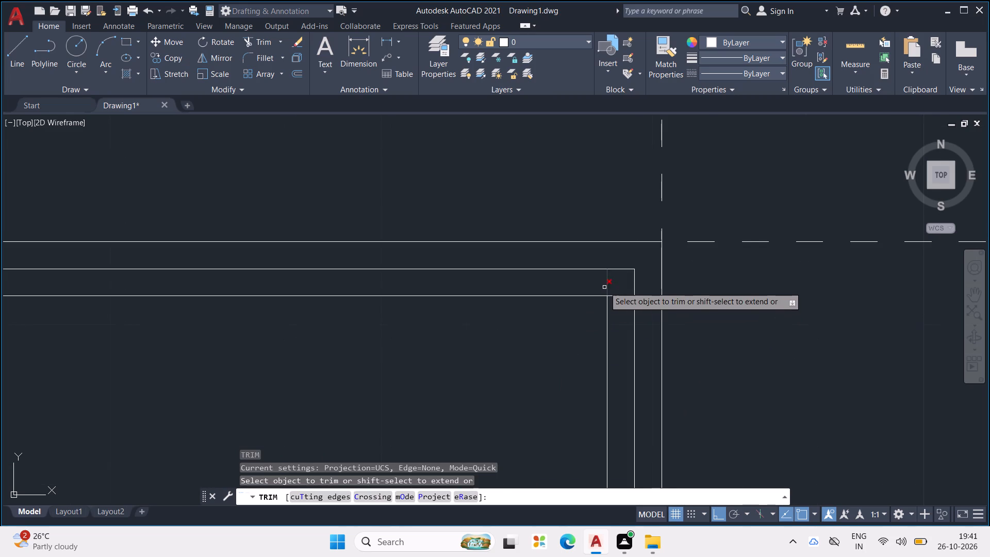
drag(605, 283, 626, 282)
drag(618, 293, 620, 303)
scroll(620, 303, down, 2)
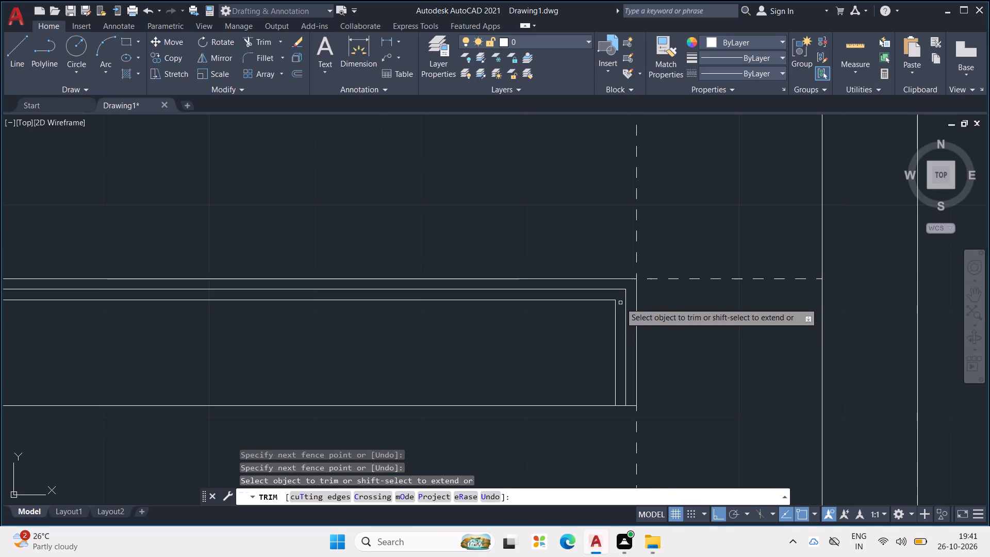
middle_drag(582, 443, 727, 431)
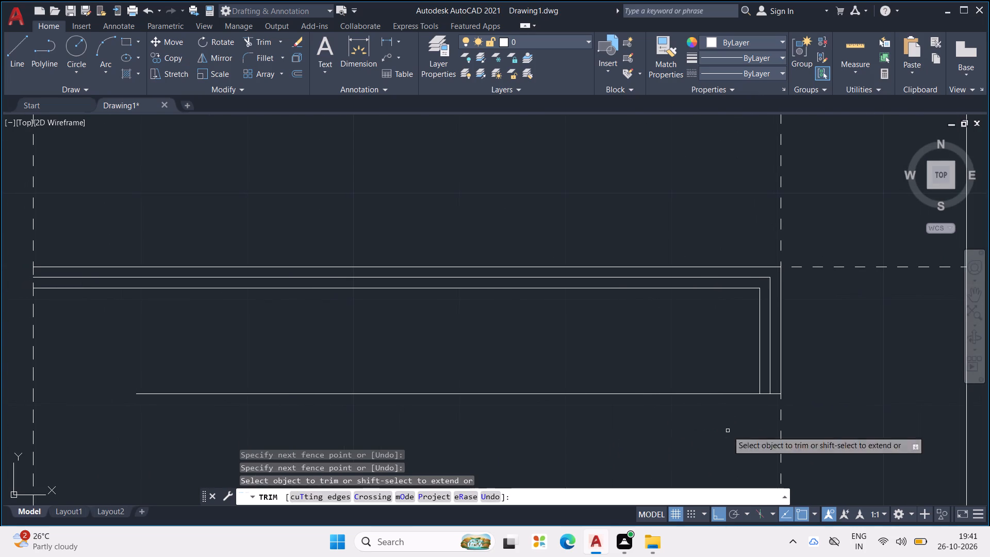
key(Escape)
key(Escape)
Offset the outline's lower horizontal line 1" upward, and offset the resulting line another 1" upward.
text(OFF)
key(Return)
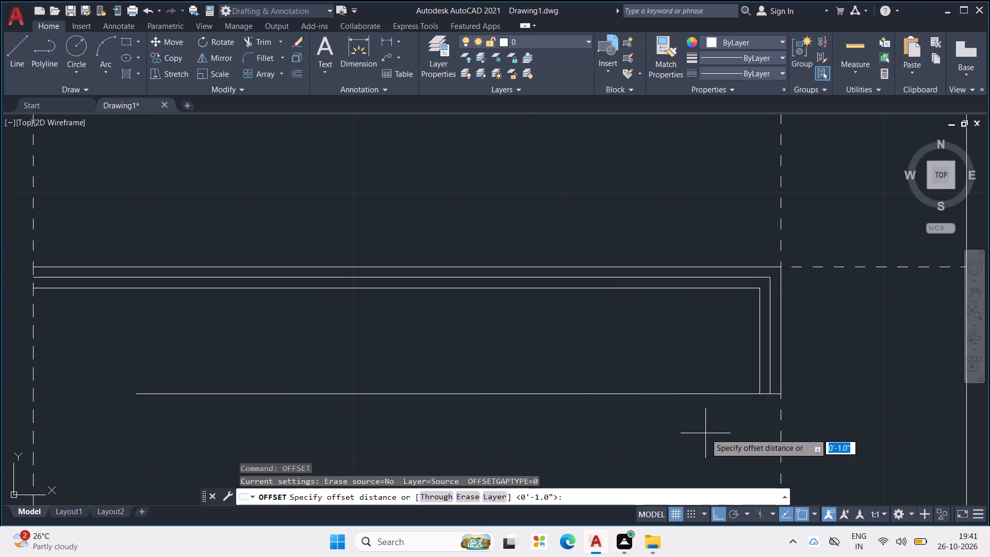
key(Return)
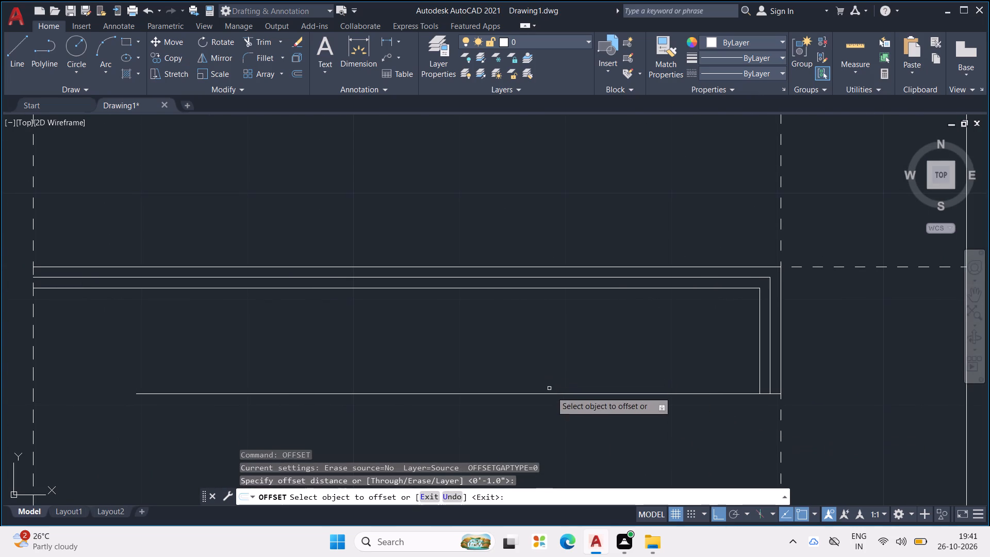
click(564, 392)
click(566, 368)
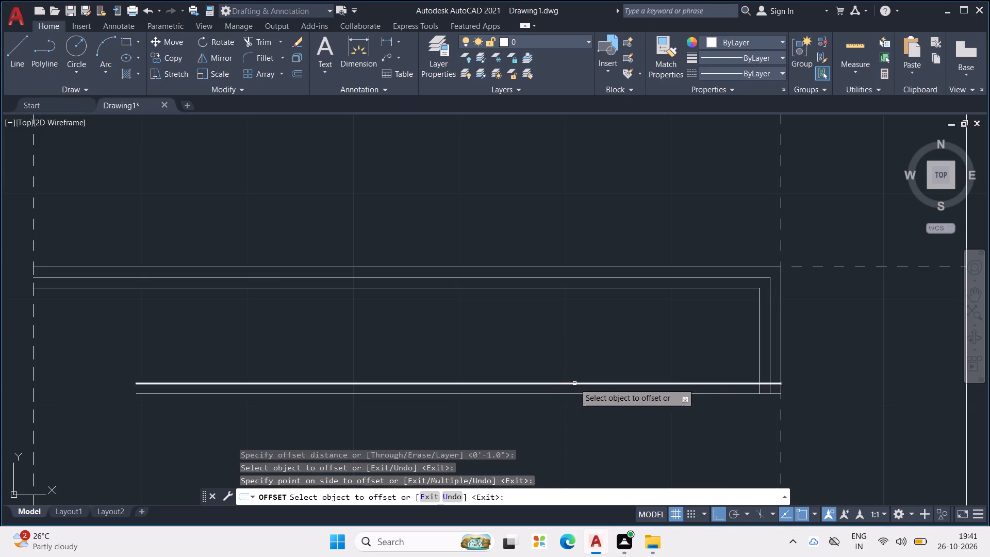
click(574, 383)
click(577, 363)
key(Escape)
key(Escape)
key(Escape)
key(Escape)
key(Escape)
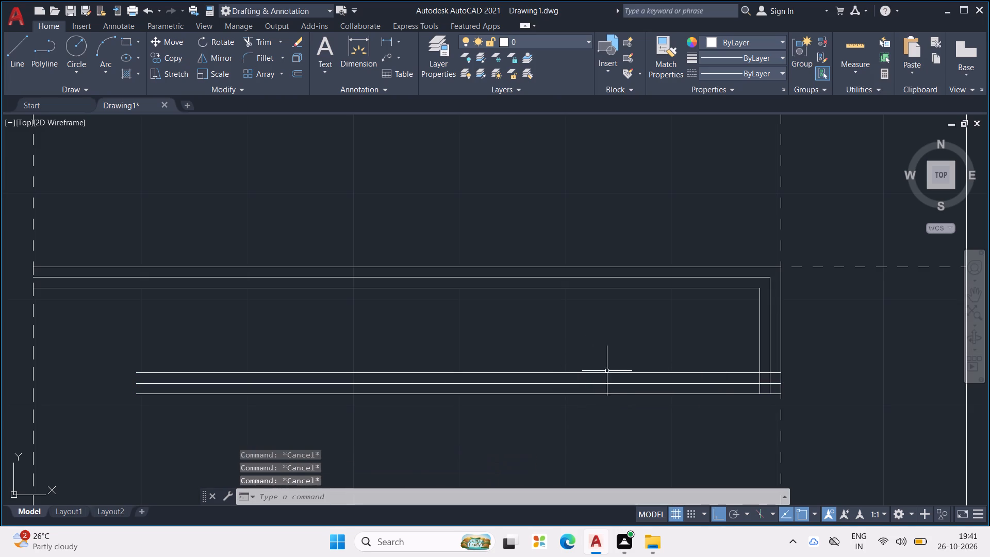
key(Escape)
key(Escape)
Trim the overlapping ends of the 1" offset lines at the lower corner of the nested outline.
key(t)
key(r)
key(Return)
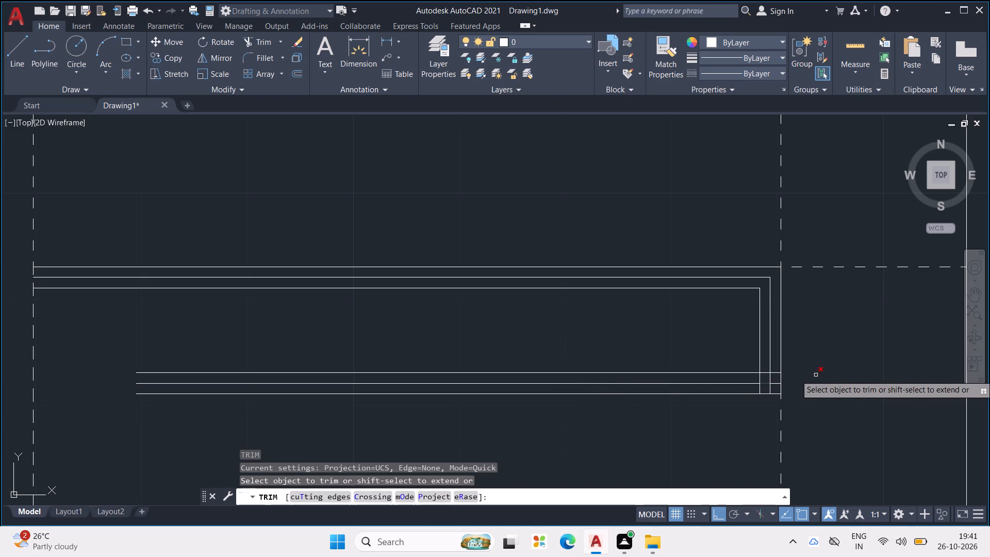
scroll(790, 401, up, 3)
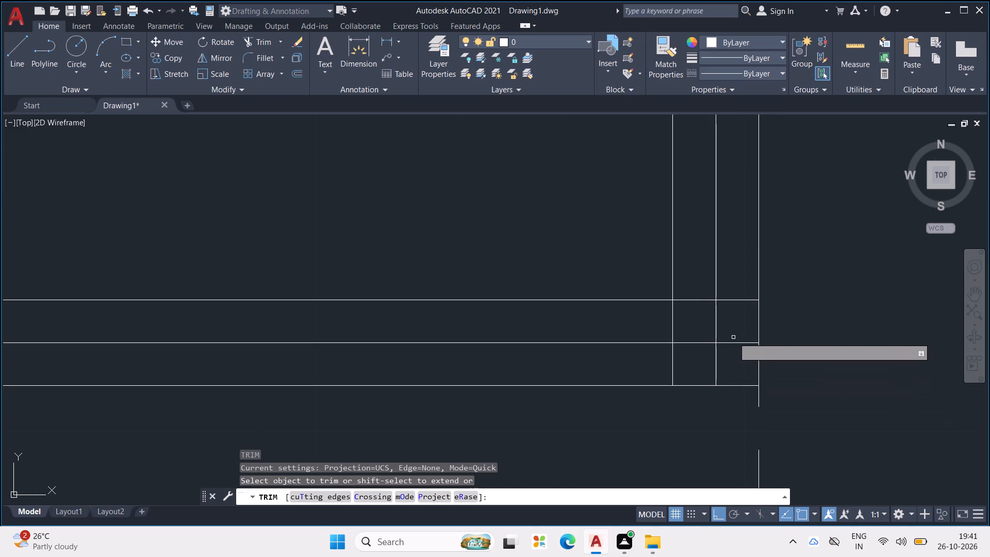
click(715, 354)
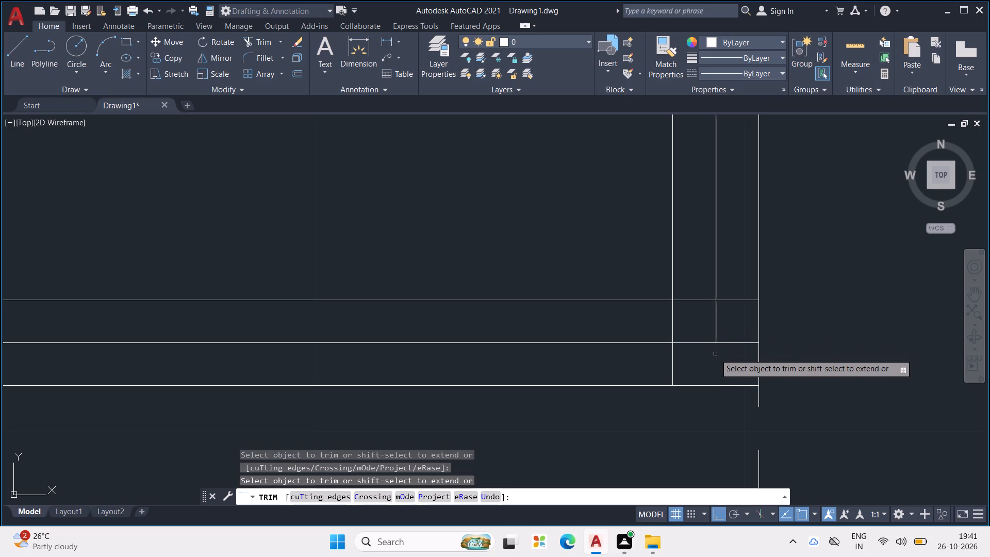
drag(670, 335, 674, 322)
click(687, 289)
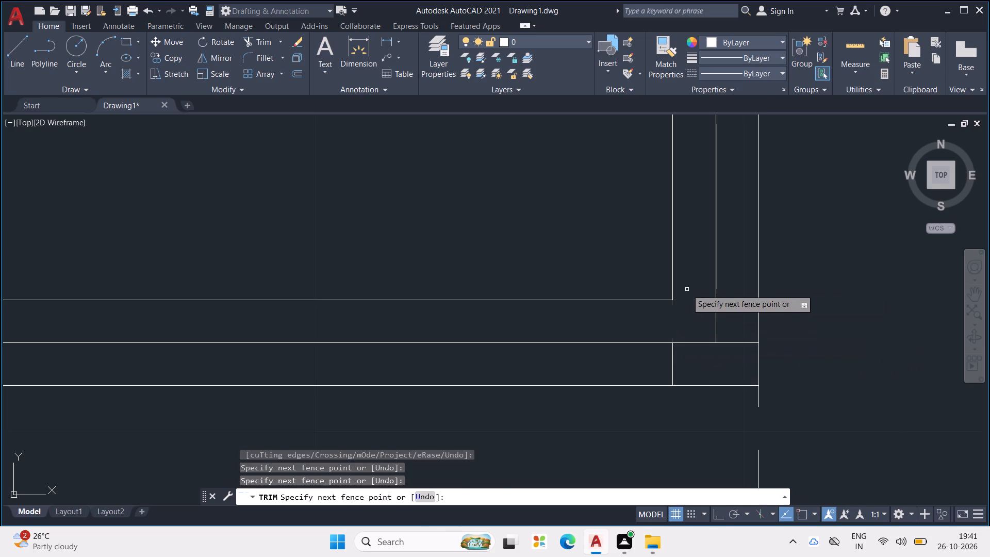
drag(733, 293, 683, 381)
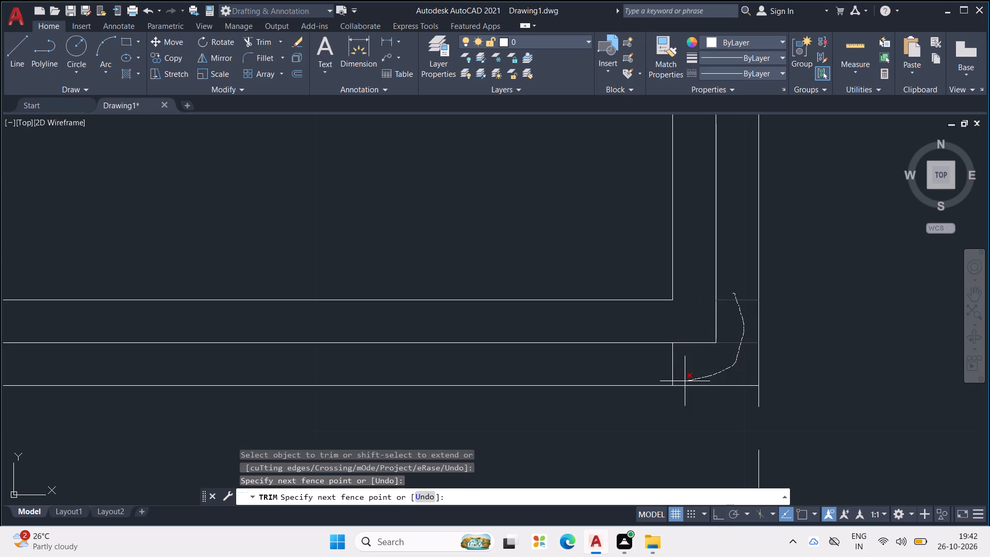
drag(683, 381, 654, 378)
scroll(655, 364, down, 2)
scroll(713, 373, down, 2)
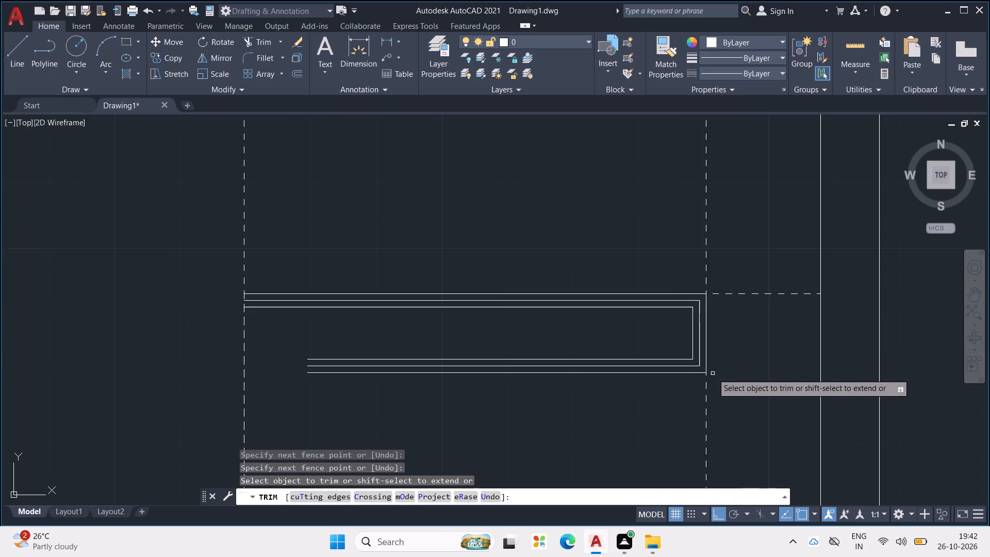
Trim away the dashed vertical line at the outline's closed end, above, below and between its outer horizontal lines.
drag(720, 381, 697, 398)
drag(736, 248, 685, 256)
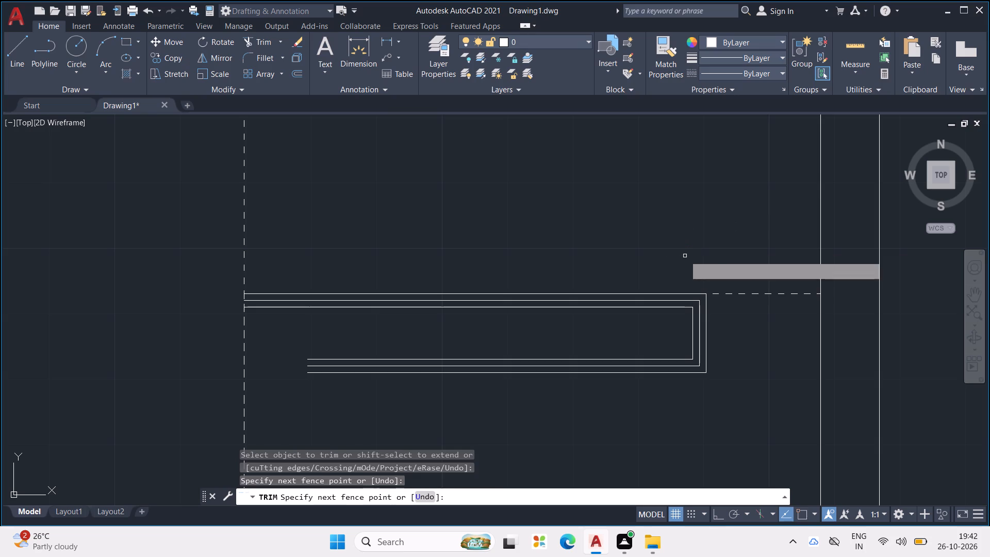
click(707, 320)
click(707, 321)
key(Escape)
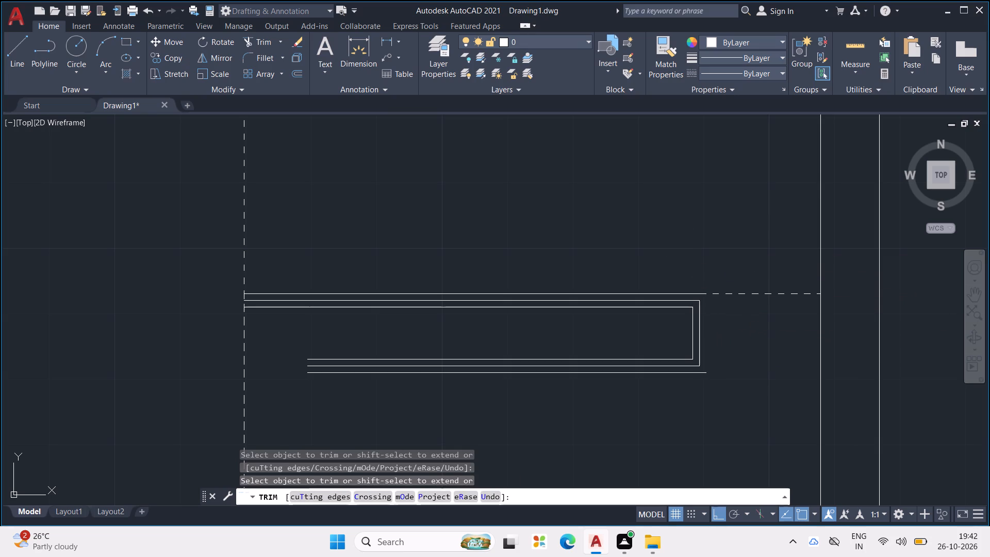
key(Escape)
key(Escape)
key(Escape)
key(Escape)
key(Escape)
key(Escape)
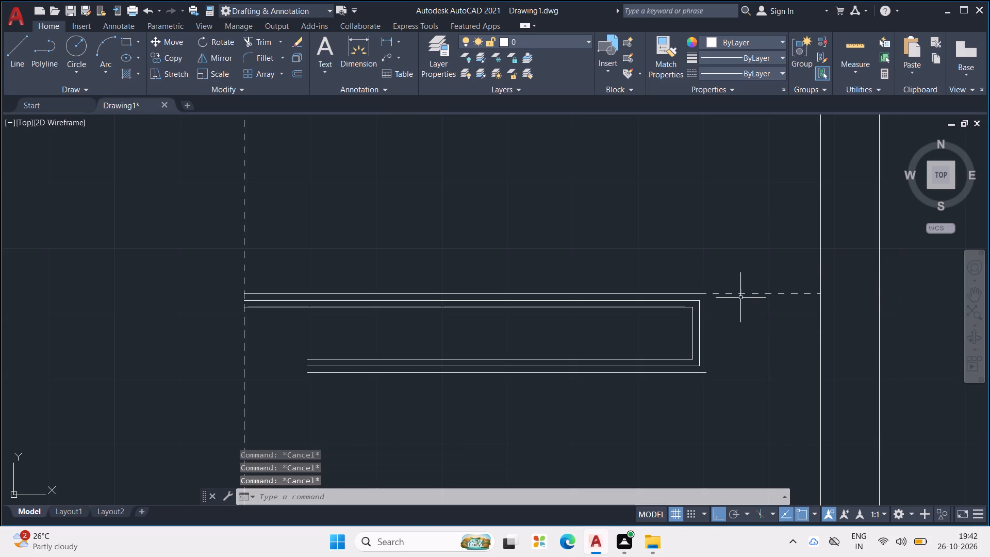
Draw a solid vertical line about 12" long joining the ends of the outline's upper and lower outer lines.
key(l)
key(Return)
scroll(741, 297, up, 2)
scroll(652, 302, up, 1)
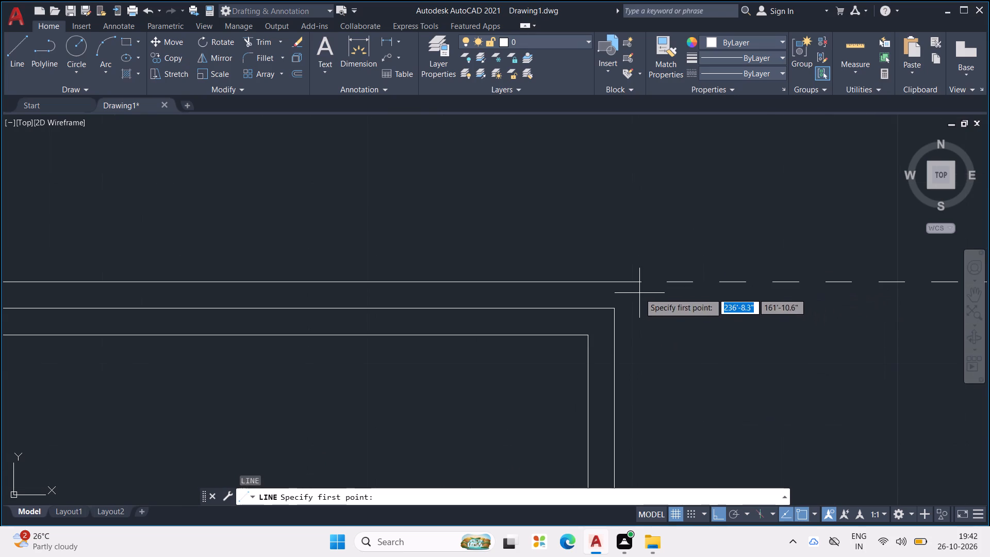
click(642, 285)
scroll(642, 281, down, 1)
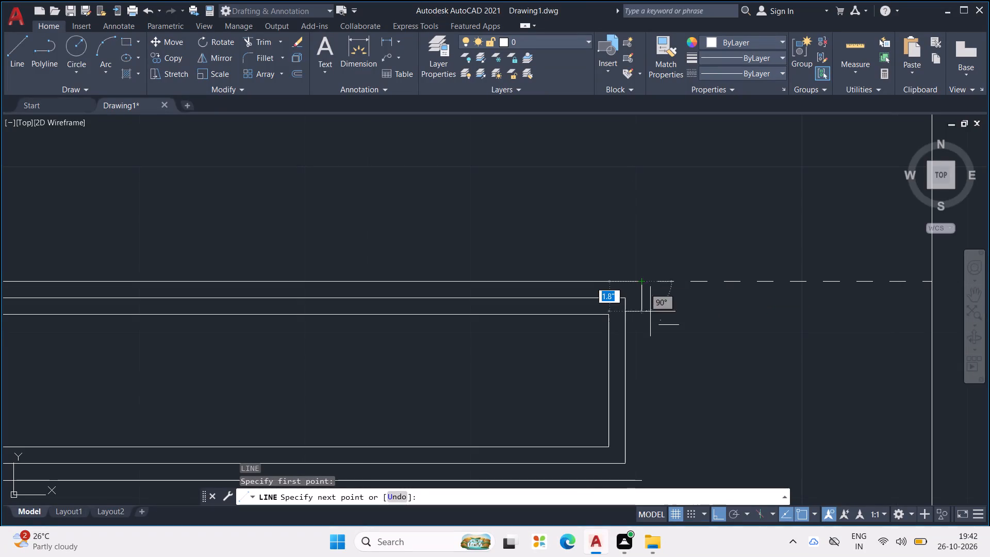
middle_drag(655, 329, 600, 259)
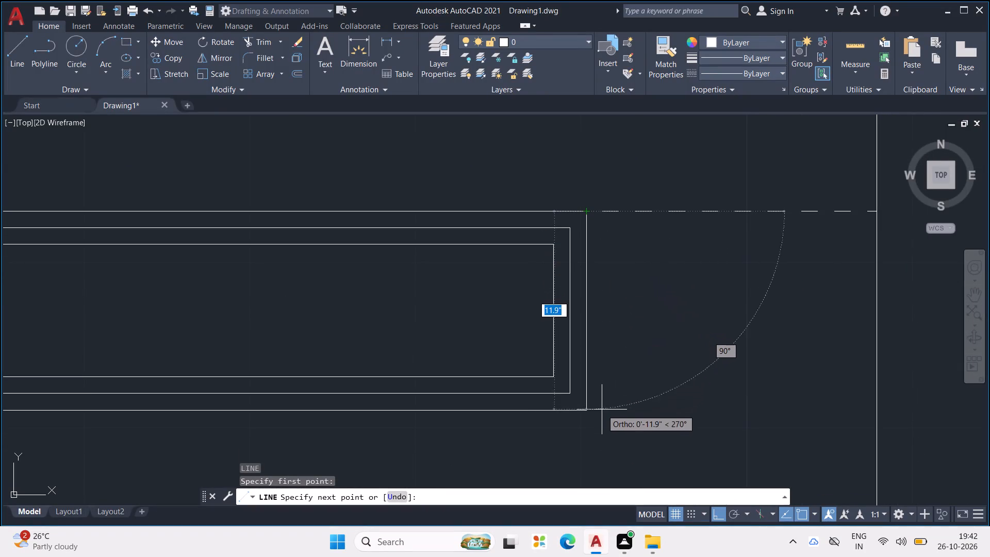
click(586, 412)
scroll(646, 364, down, 3)
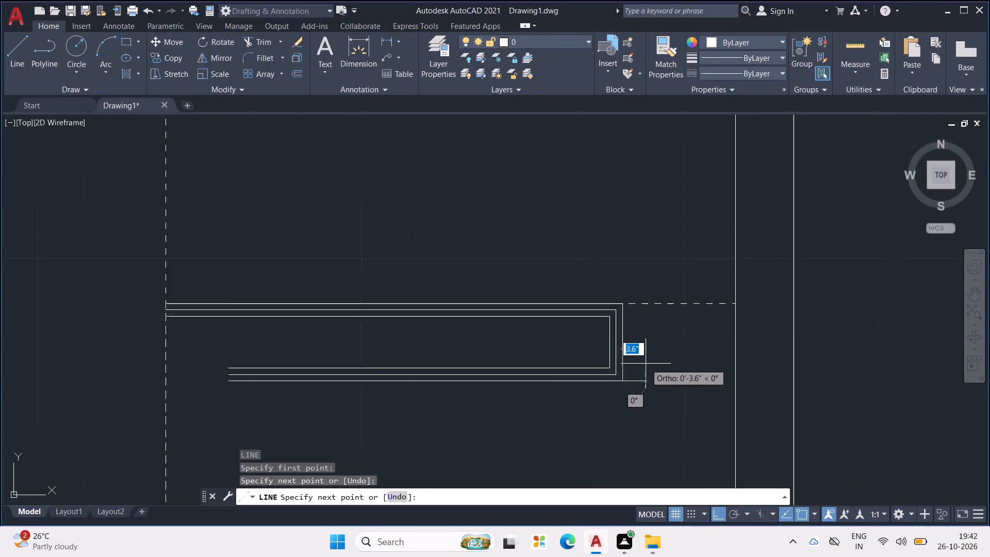
key(Escape)
key(Escape)
key(Escape)
key(Escape)
key(Escape)
key(Escape)
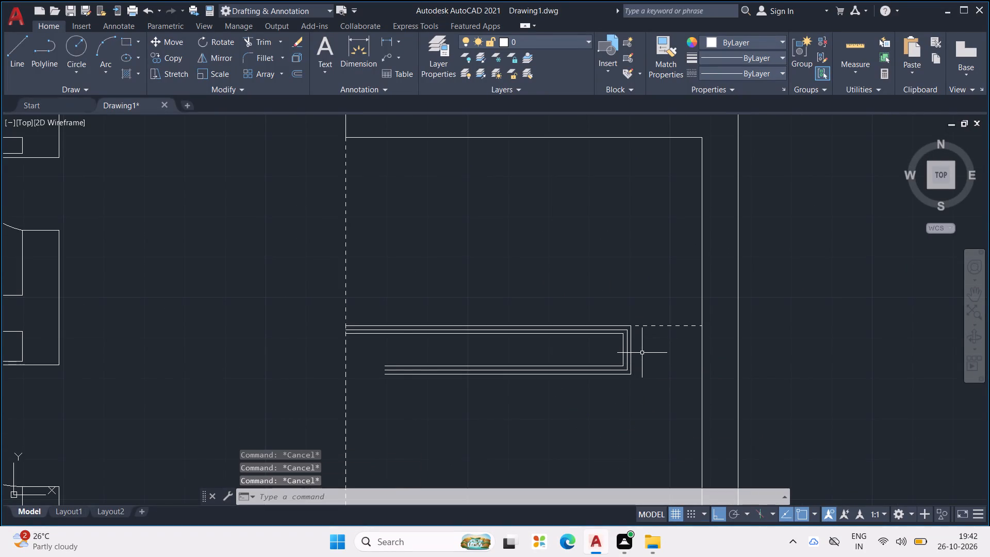
Offset the inner face of the upper stub wall 1" downward, and offset the resulting line another 1" downward.
middle_drag(613, 334, 618, 355)
scroll(618, 355, down, 1)
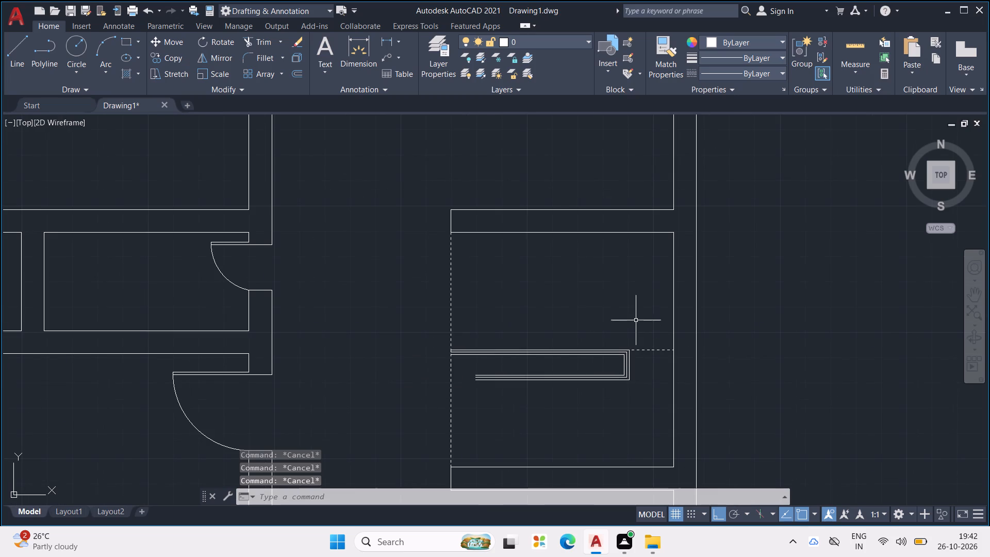
text(OFF)
key(Return)
text(1")
key(Return)
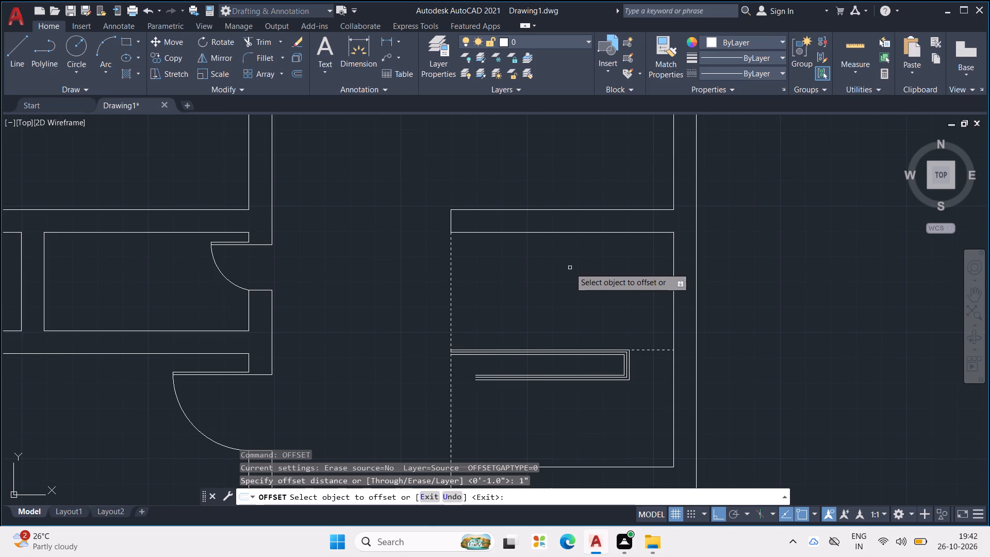
click(600, 231)
click(612, 261)
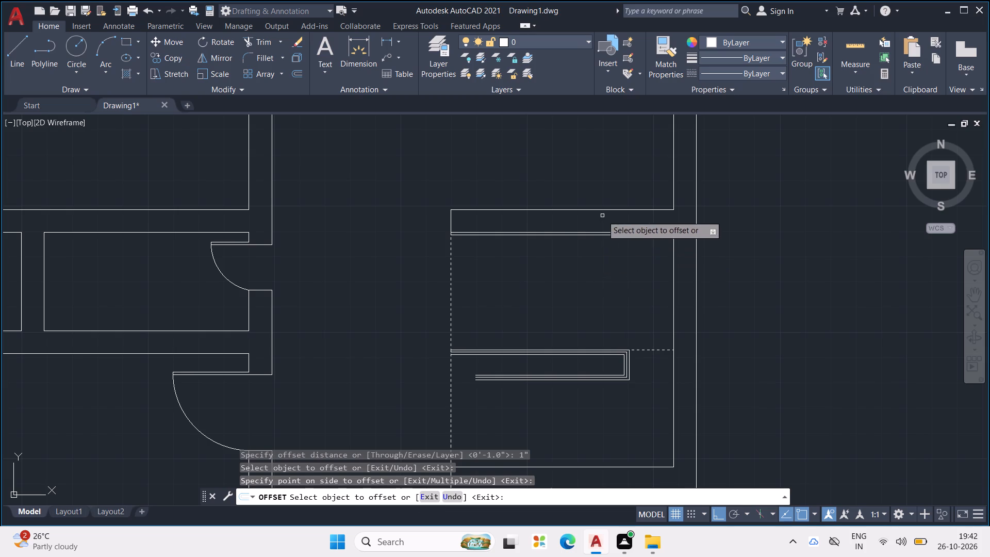
click(638, 235)
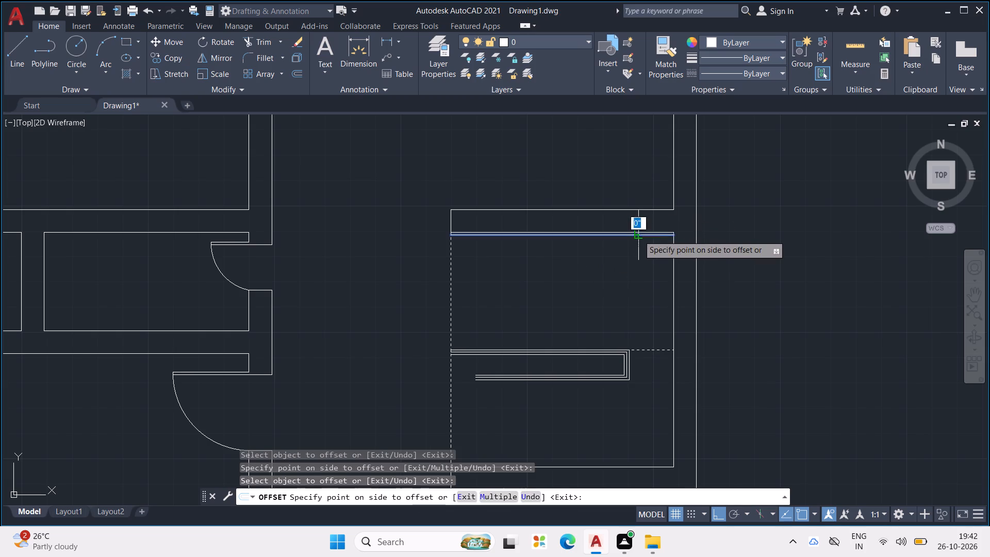
click(644, 270)
Offset the outer wall's inner face between the stub walls 1" inward, and offset the resulting line another 1".
scroll(682, 256, up, 2)
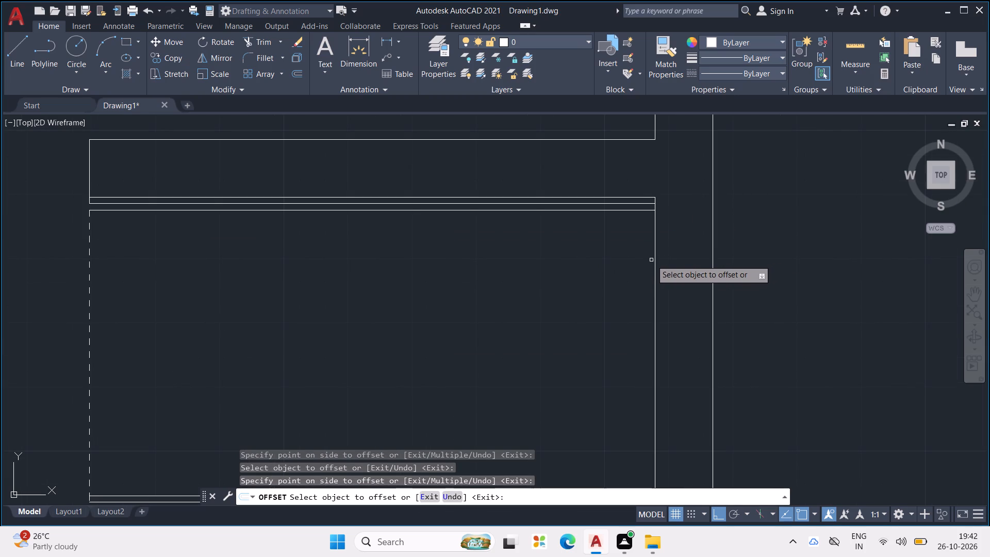
click(654, 252)
click(612, 272)
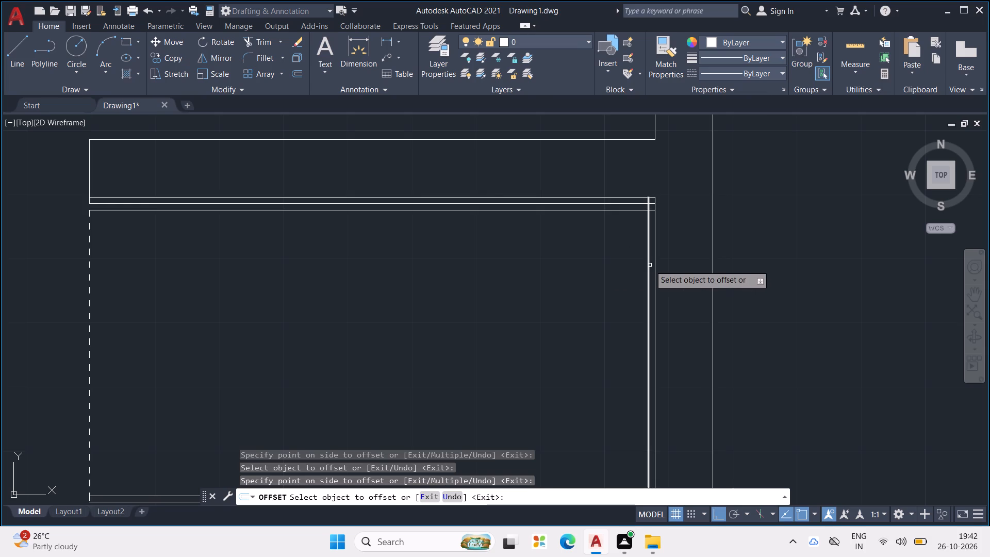
click(650, 265)
click(614, 273)
Offset the inner face of the lower stub wall 1" upward, and offset the resulting line another 1" upward.
scroll(610, 254, down, 4)
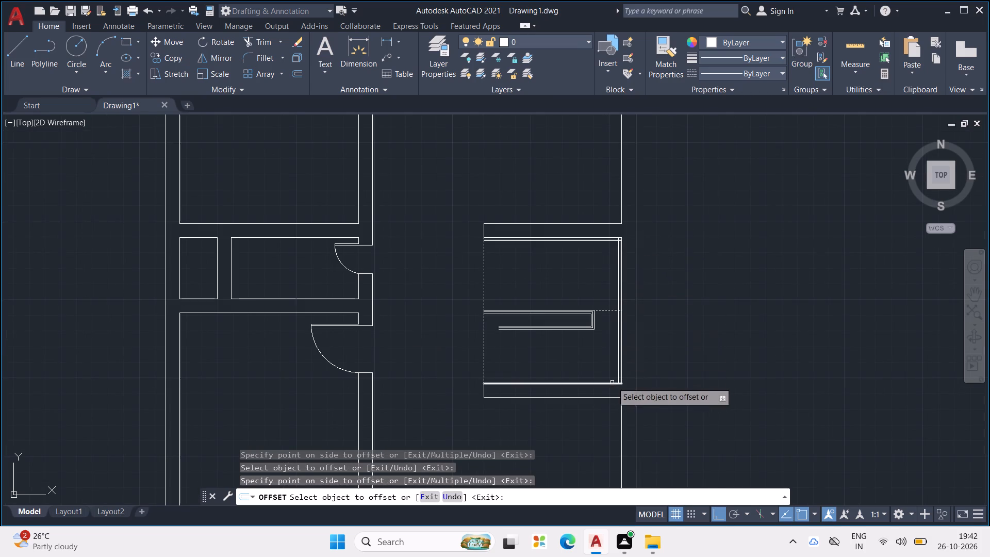
scroll(613, 383, up, 4)
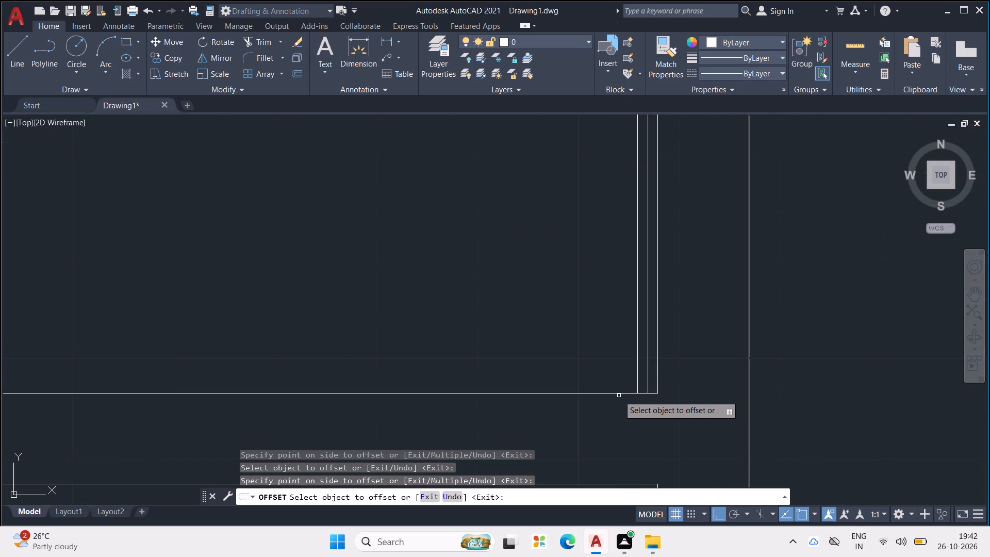
drag(621, 393, 623, 388)
click(608, 352)
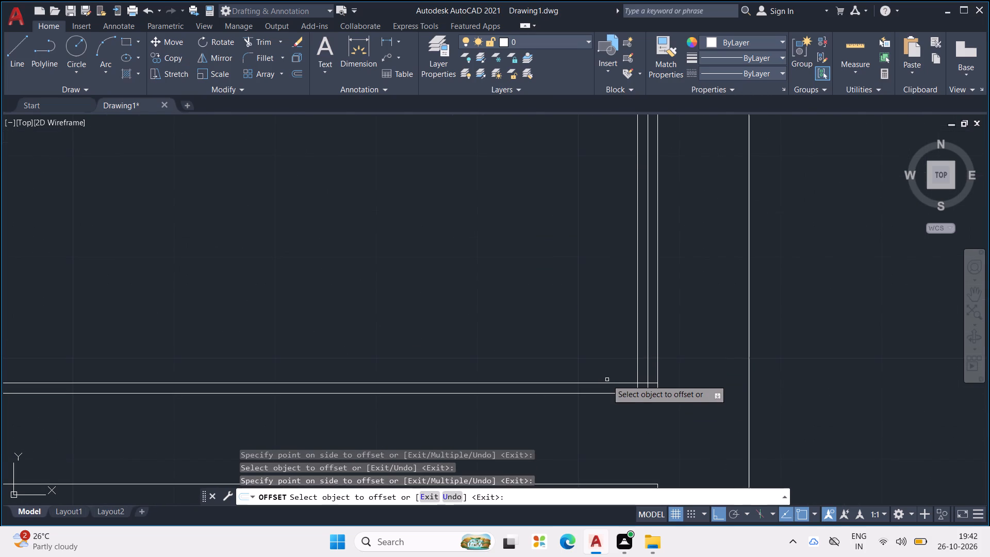
click(608, 384)
click(605, 340)
scroll(603, 326, down, 2)
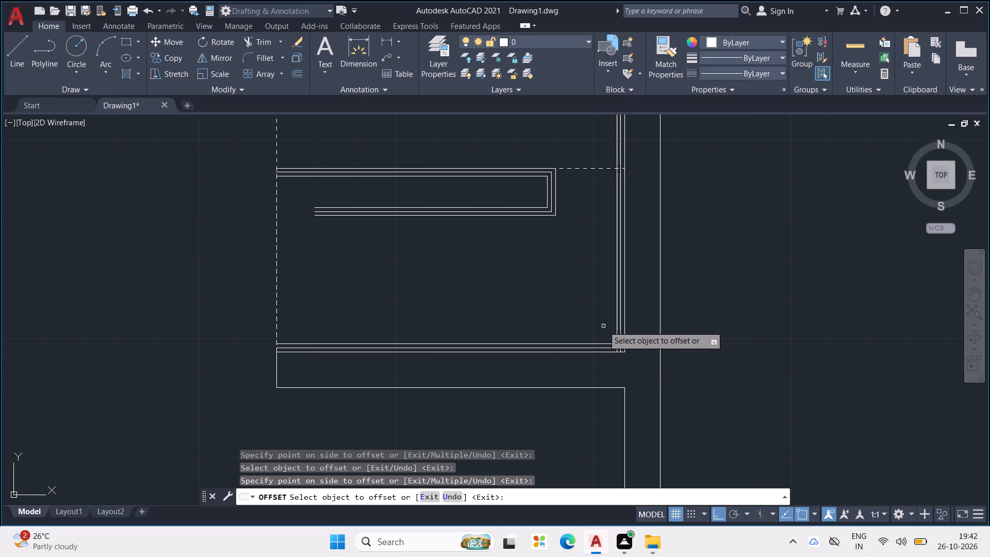
key(Escape)
scroll(598, 319, down, 3)
key(Escape)
key(Escape)
scroll(587, 297, up, 2)
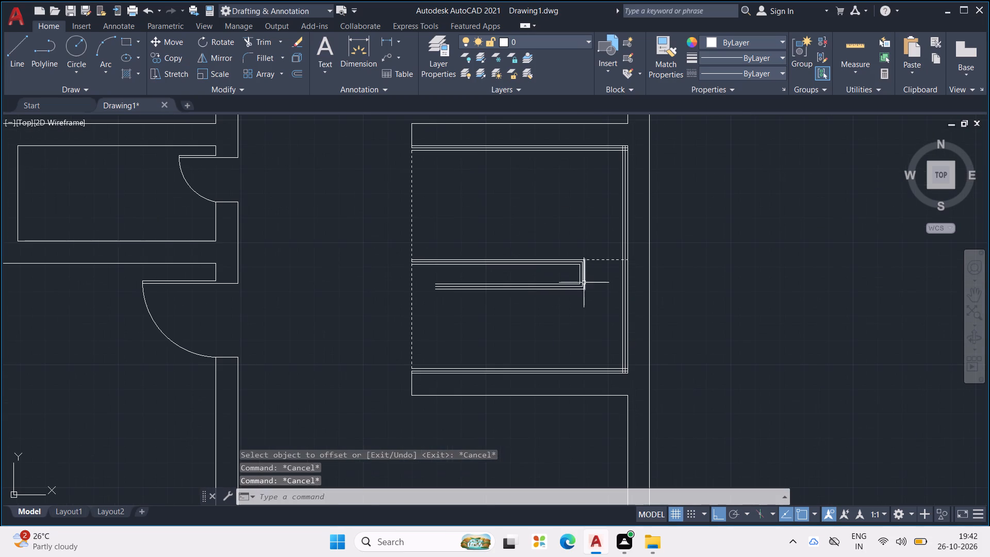
key(Escape)
key(Escape)
Trim the overlapping ends of the 1" offset lines where the upper stub wall meets the outer wall.
text(TR)
key(Return)
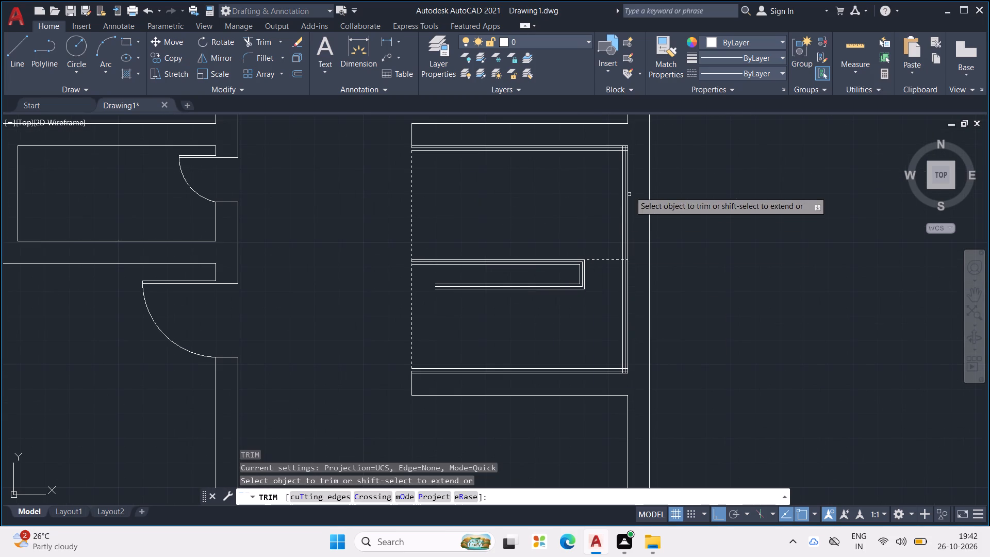
scroll(630, 155, up, 7)
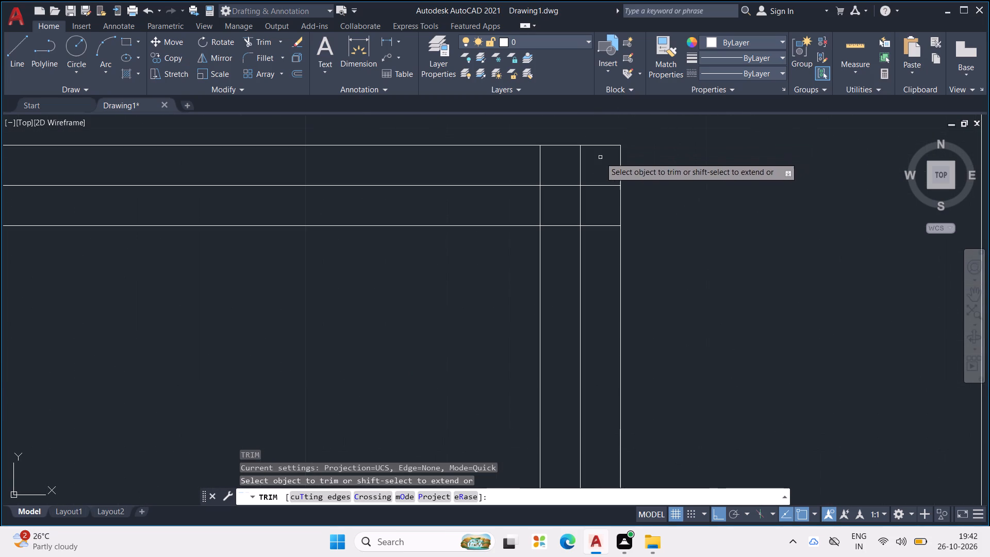
scroll(581, 159, up, 1)
scroll(560, 165, down, 1)
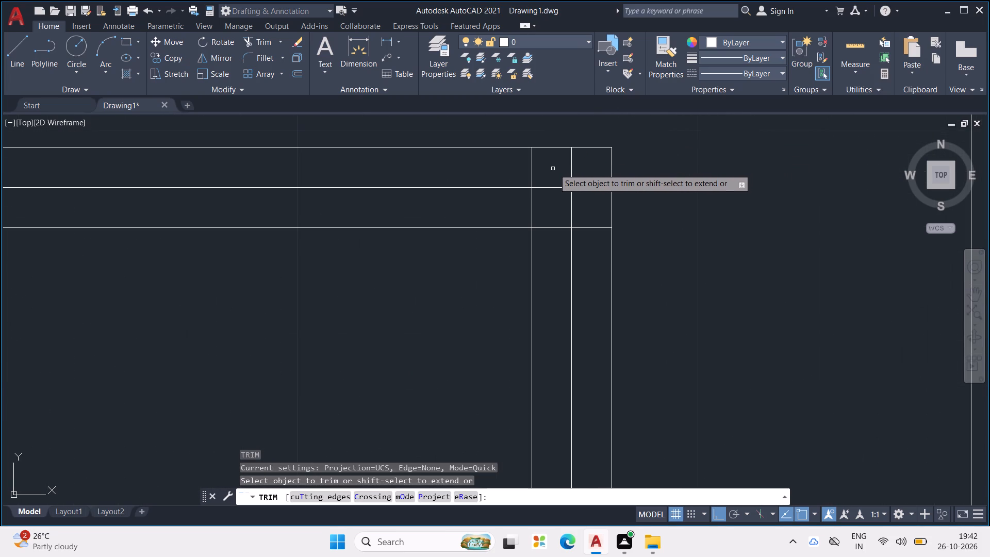
drag(568, 168, 593, 186)
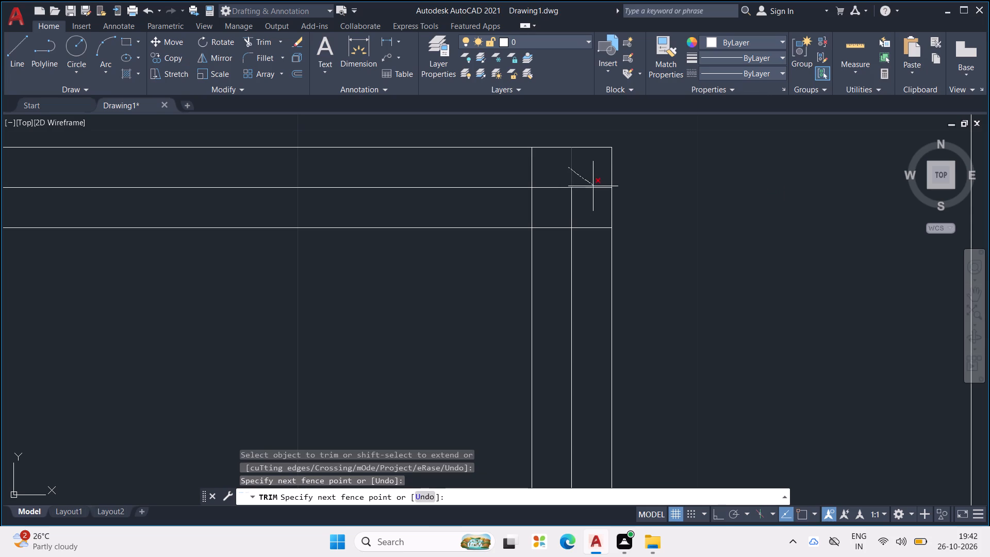
drag(593, 186, 599, 199)
drag(530, 210, 550, 228)
click(550, 229)
drag(583, 233, 586, 201)
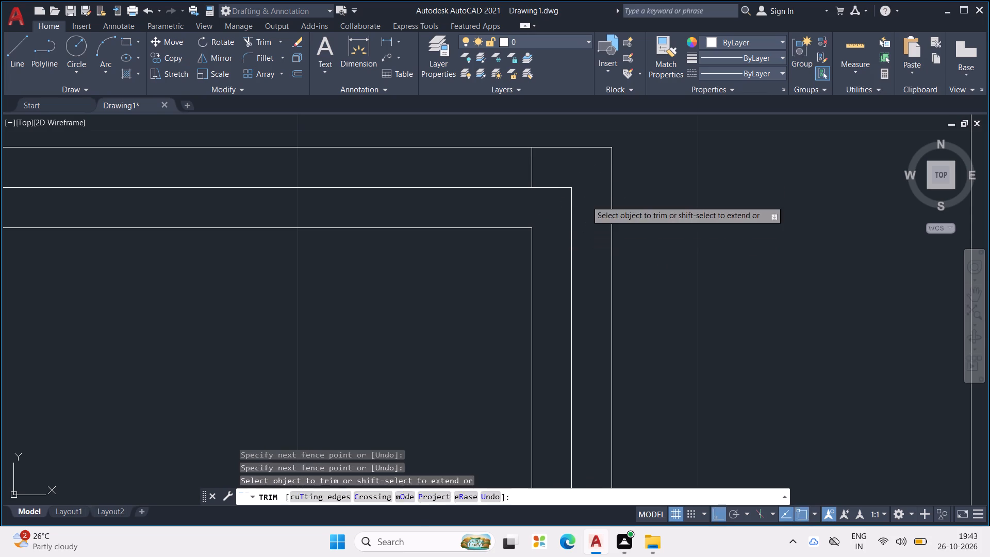
click(586, 201)
drag(580, 171, 518, 169)
drag(517, 170, 556, 171)
Trim the overlapping ends of the 1" offset lines where the lower stub wall meets the outer wall.
scroll(557, 171, down, 3)
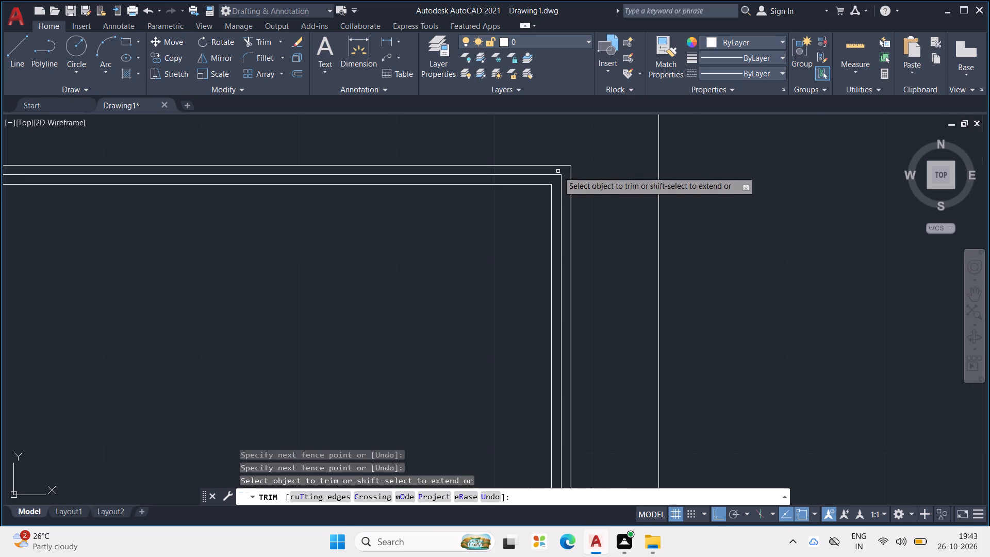
scroll(558, 171, down, 2)
middle_drag(577, 291, 614, 135)
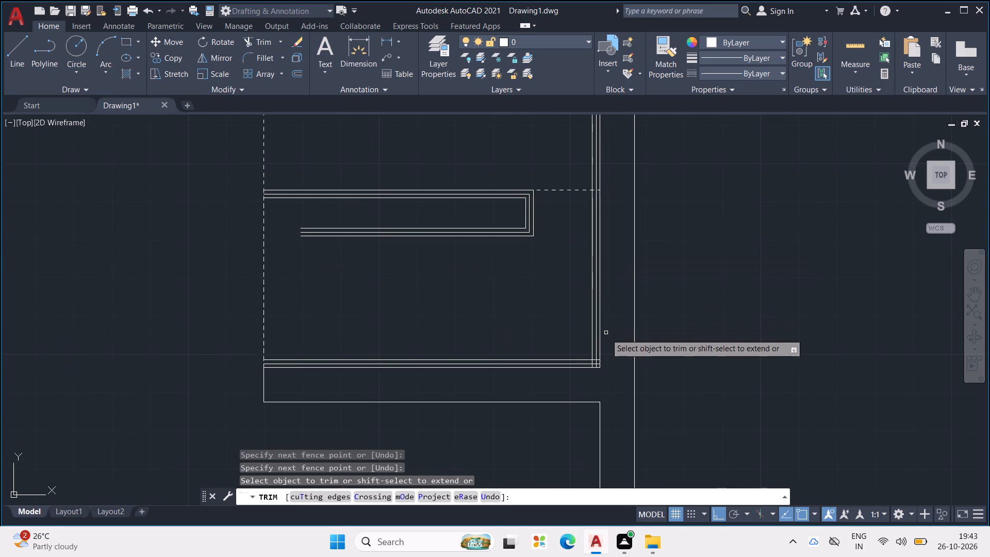
scroll(596, 374, up, 6)
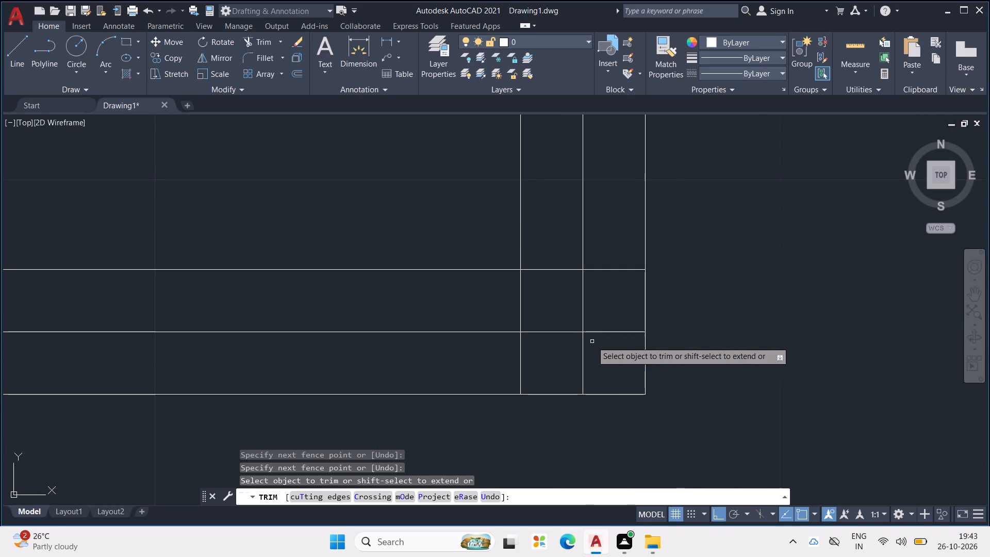
drag(544, 260, 508, 287)
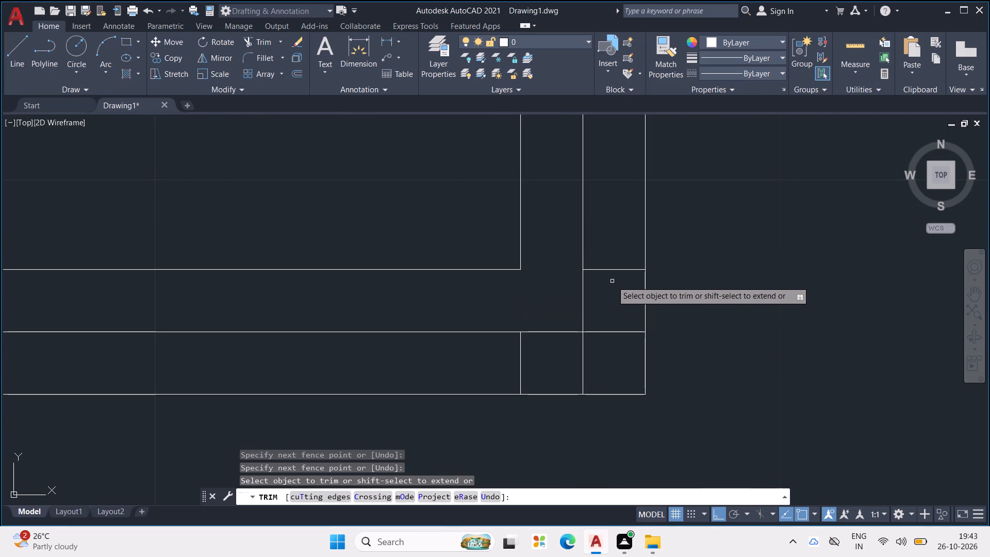
drag(615, 317, 579, 362)
drag(608, 318, 607, 253)
drag(602, 330, 498, 374)
scroll(497, 342, down, 8)
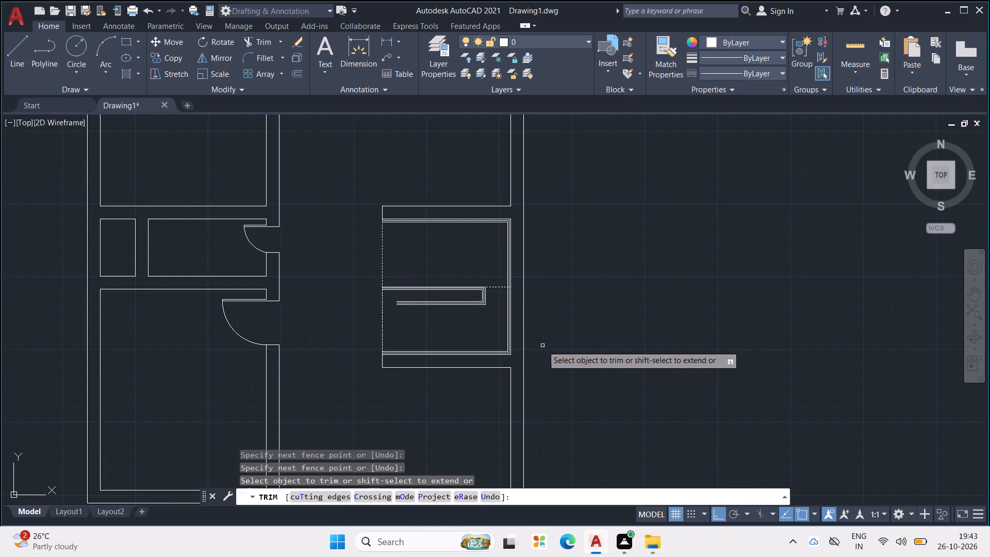
Trim the short dashed horizontal line between the nested central outline and the offset lines along the outer wall.
scroll(540, 336, up, 1)
middle_drag(541, 330, 632, 361)
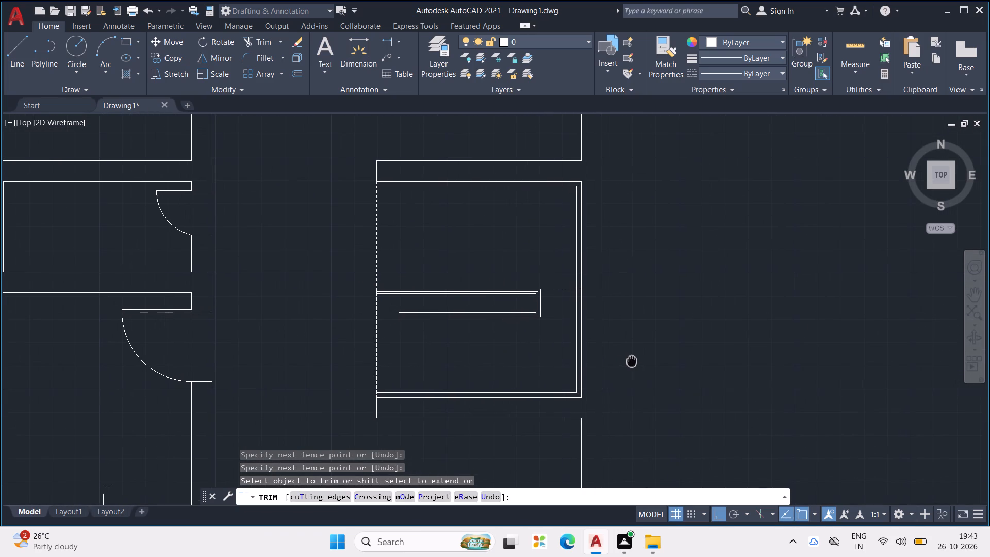
middle_drag(632, 361, 632, 362)
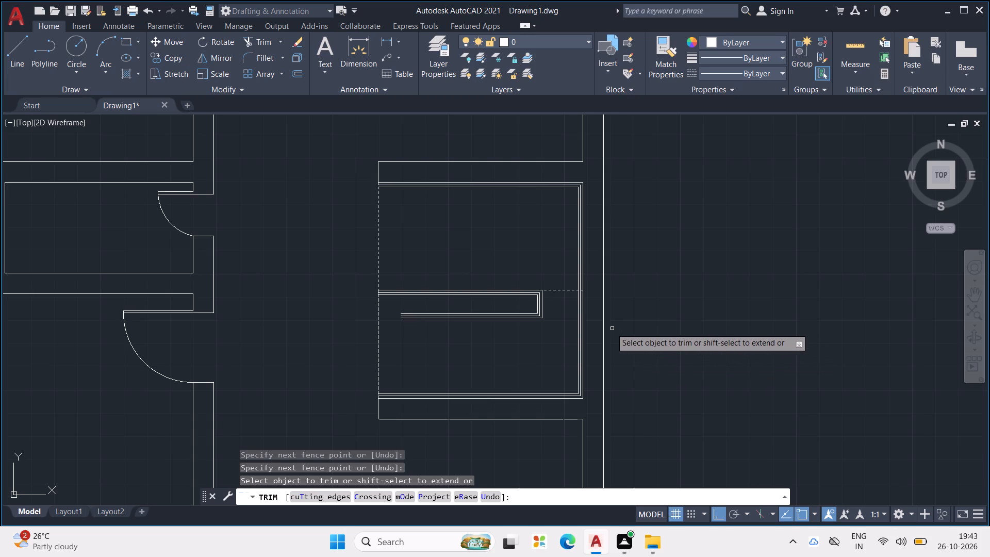
drag(556, 307, 556, 283)
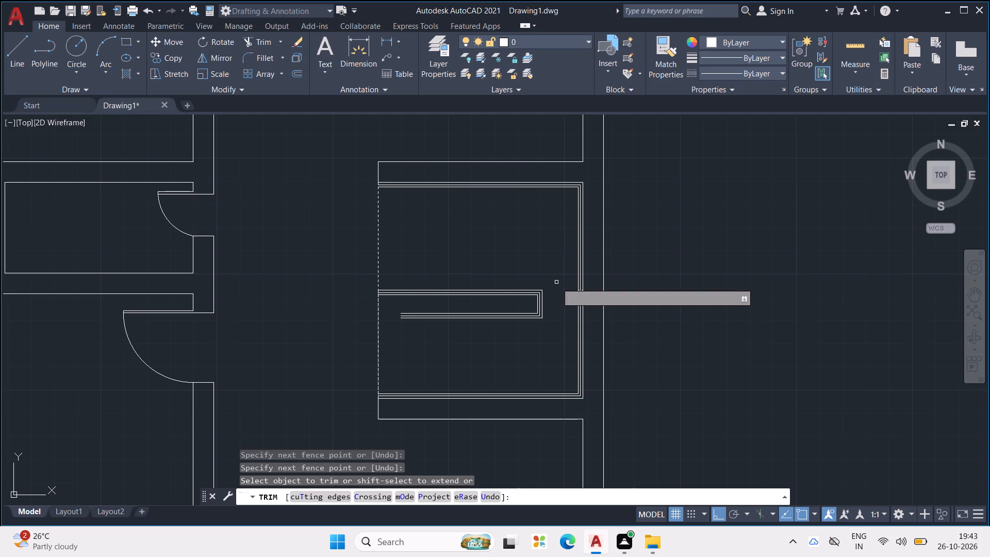
key(Escape)
key(Escape)
With the JIS_02_1.0 linetype, draw a vertical dashed line from the central outline's lower outer end down to the lower stub wall's innermost offset line.
click(760, 71)
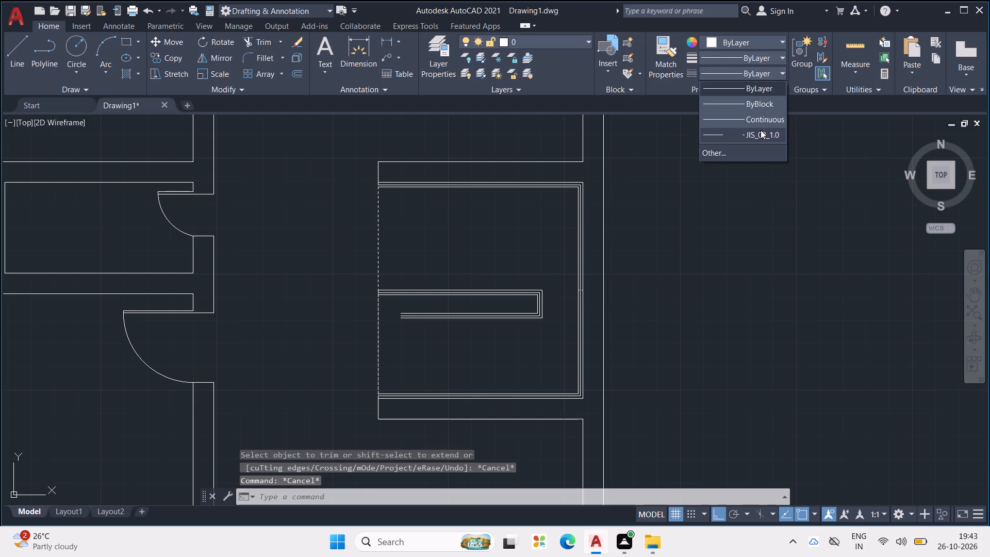
click(761, 130)
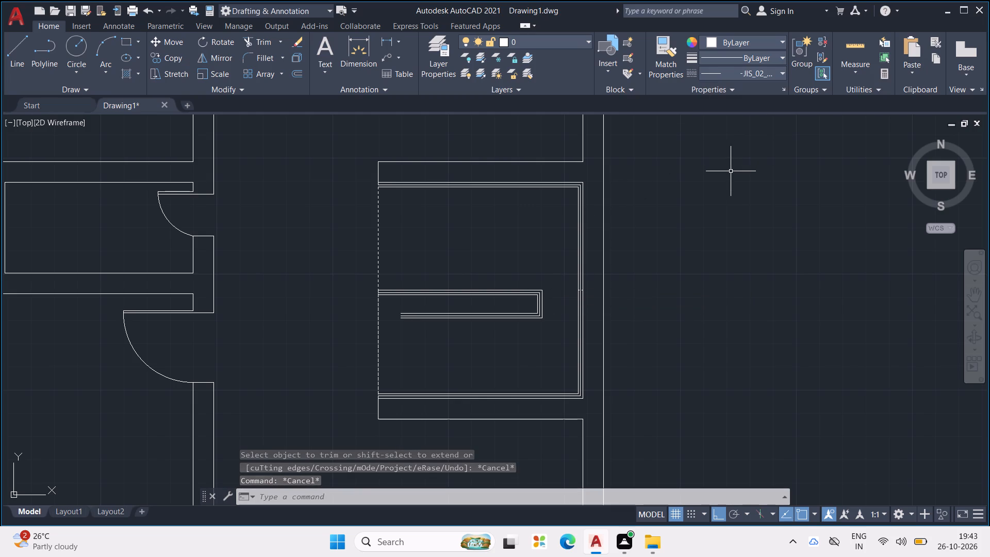
key(l)
key(Return)
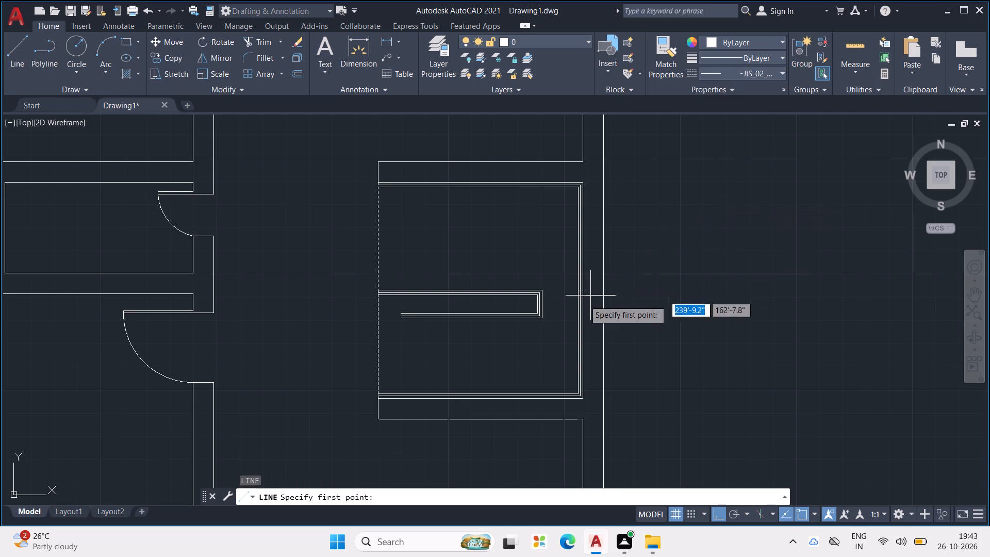
scroll(548, 316, up, 3)
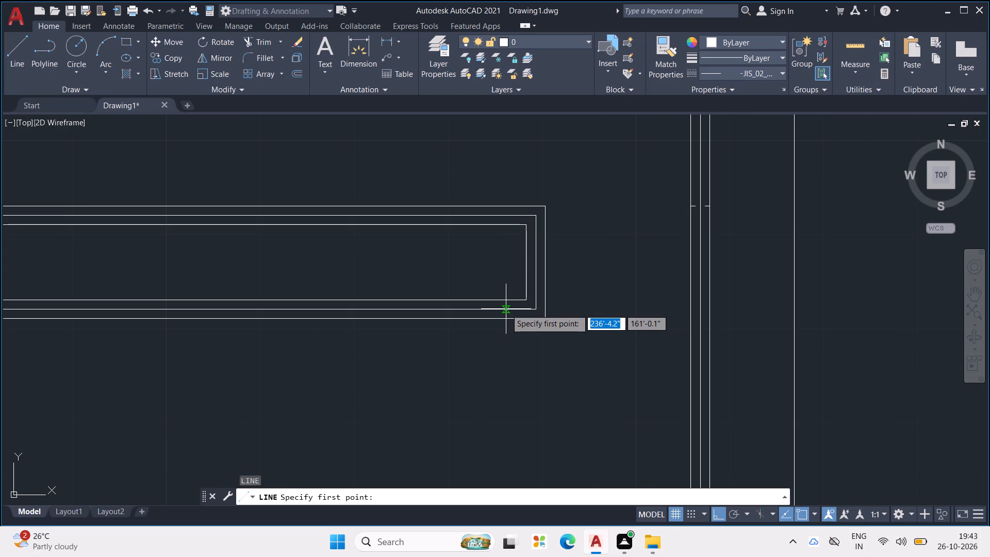
click(537, 325)
middle_drag(541, 359, 537, 345)
scroll(536, 315, up, 2)
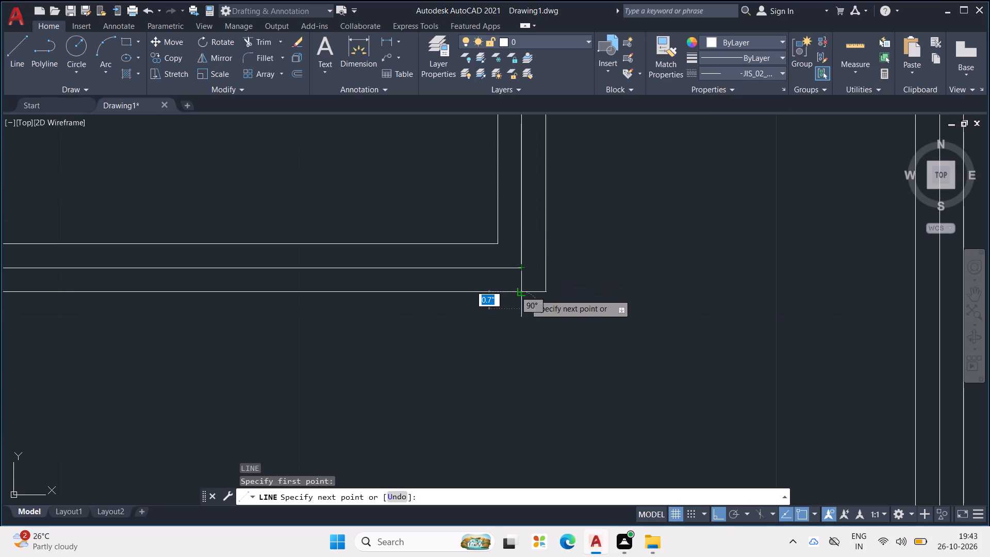
click(525, 289)
middle_drag(533, 321, 524, 268)
scroll(523, 256, down, 3)
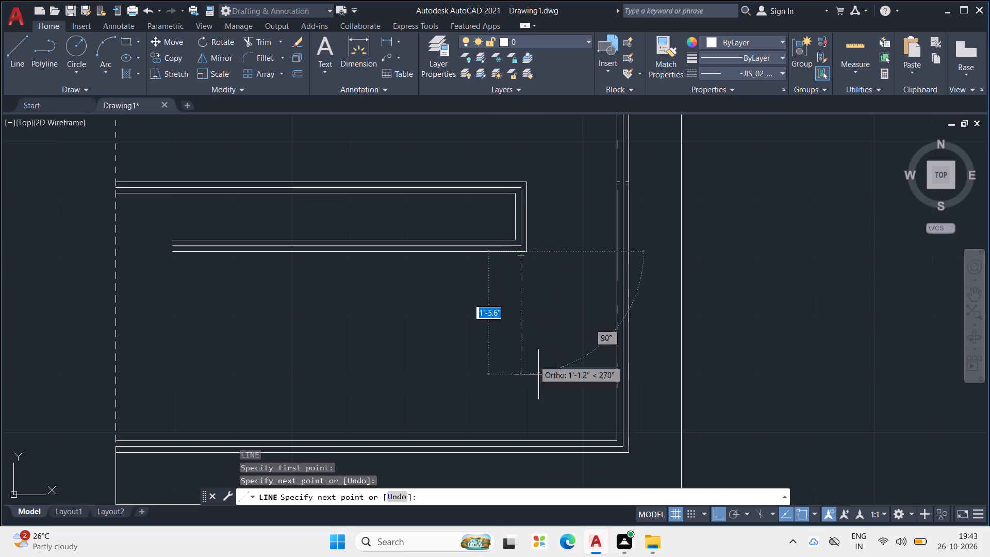
click(520, 442)
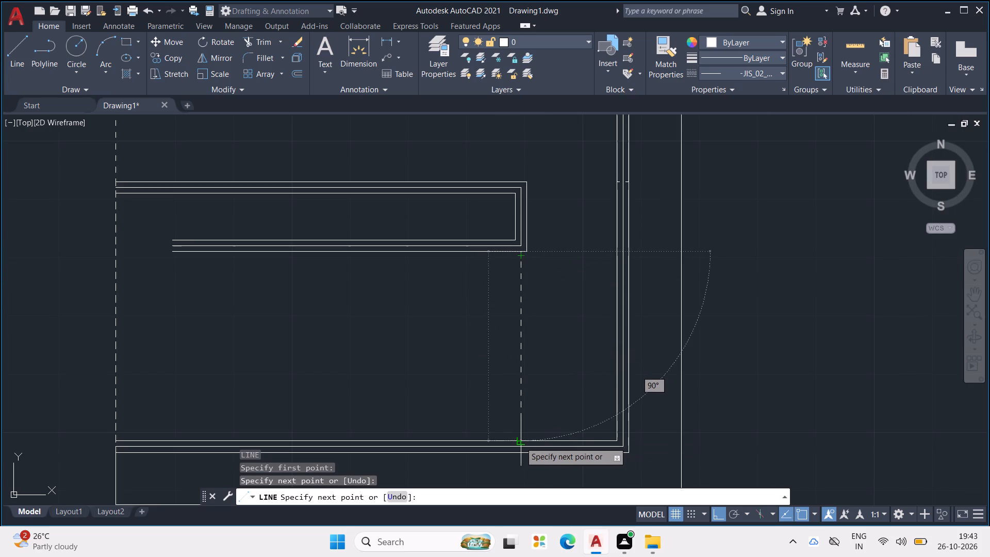
key(Escape)
Draw a vertical dashed line about 3'-8.5" long from the central outline's top edge up to the upper stub wall's innermost offset line.
key(l)
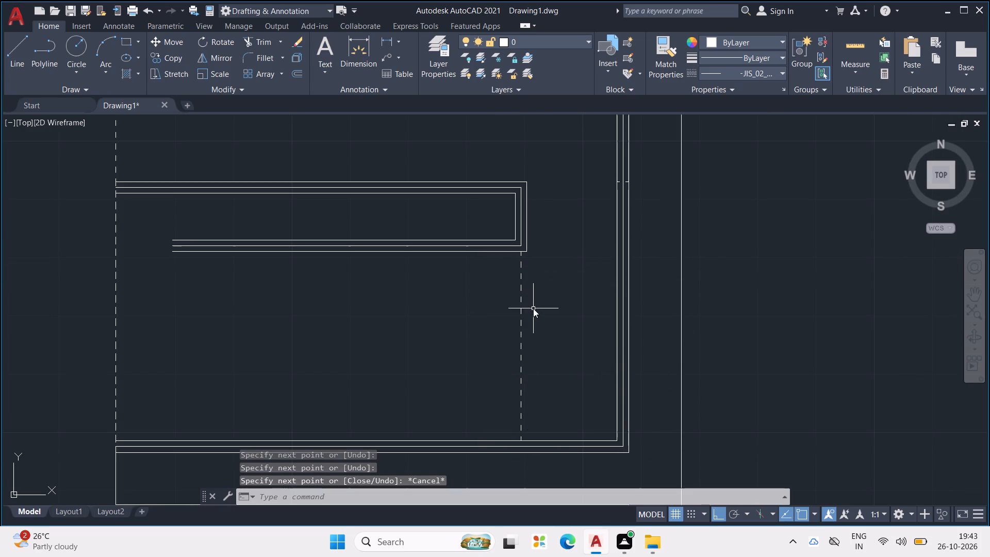
key(Return)
middle_drag(524, 268, 544, 383)
scroll(544, 383, down, 1)
scroll(542, 376, up, 3)
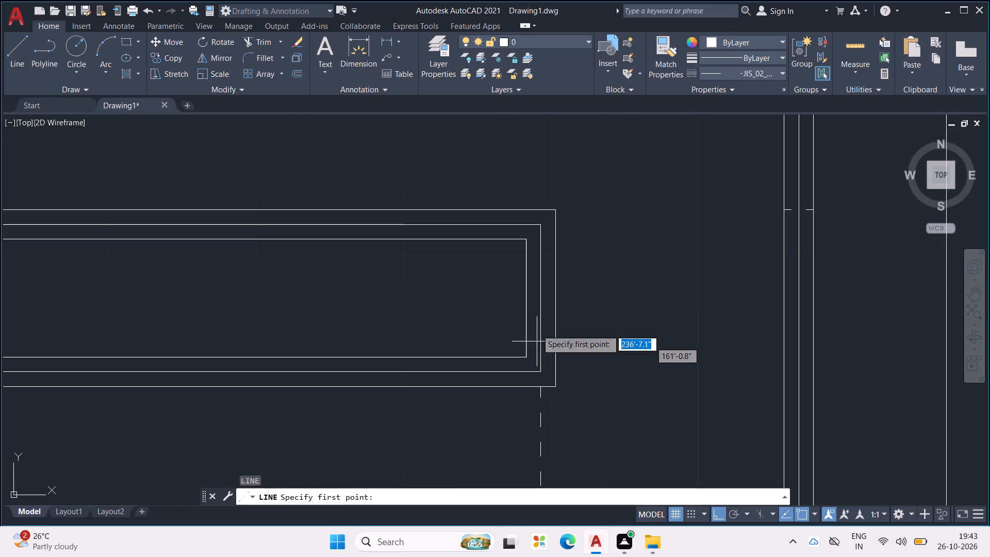
click(539, 207)
middle_drag(540, 206, 576, 401)
scroll(576, 401, down, 1)
scroll(574, 341, down, 3)
scroll(560, 255, up, 2)
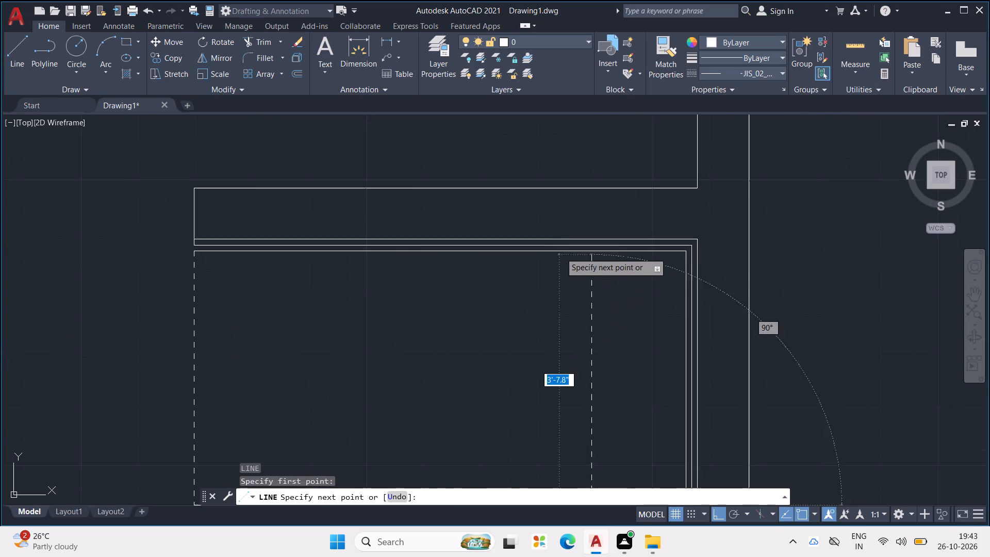
scroll(564, 250, up, 2)
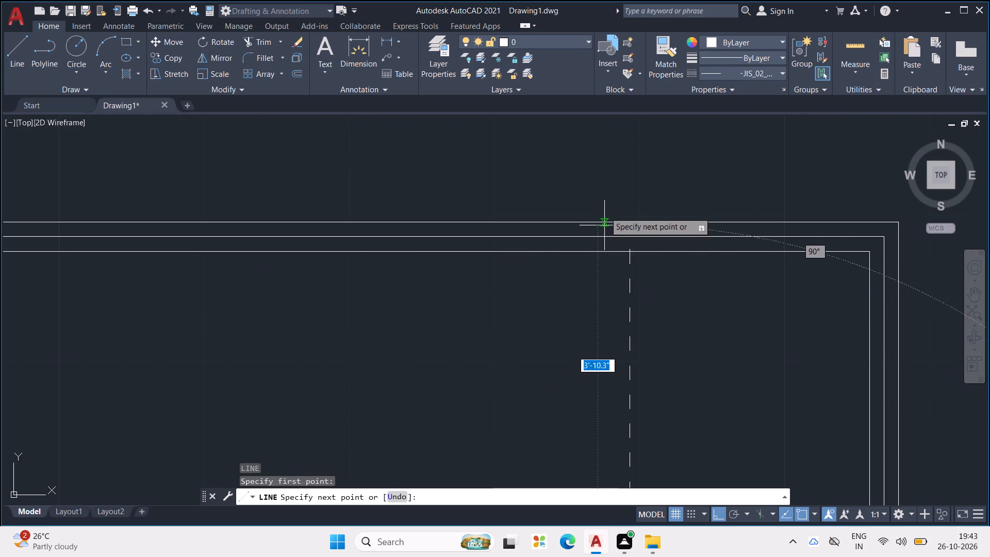
scroll(627, 203, down, 3)
scroll(638, 232, up, 2)
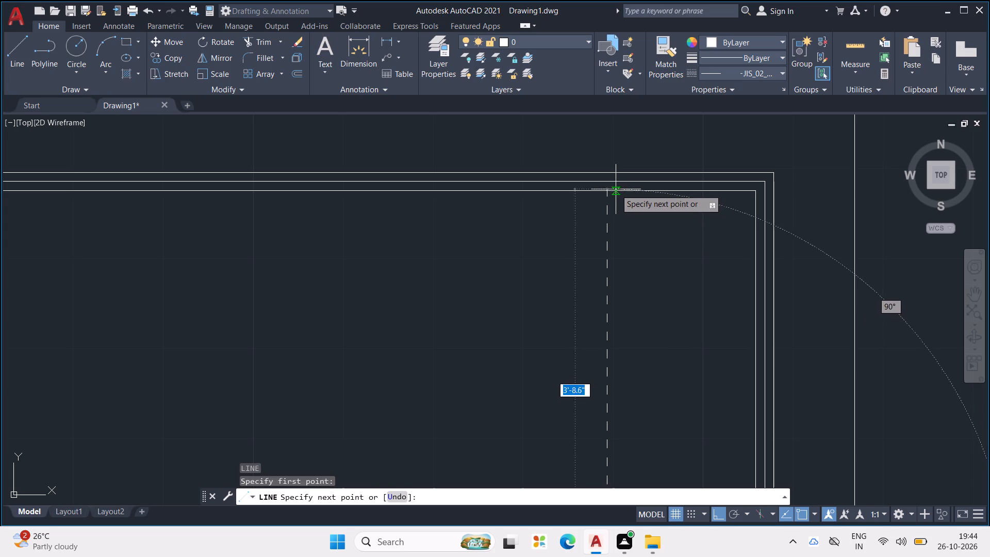
scroll(616, 189, up, 3)
scroll(567, 202, up, 2)
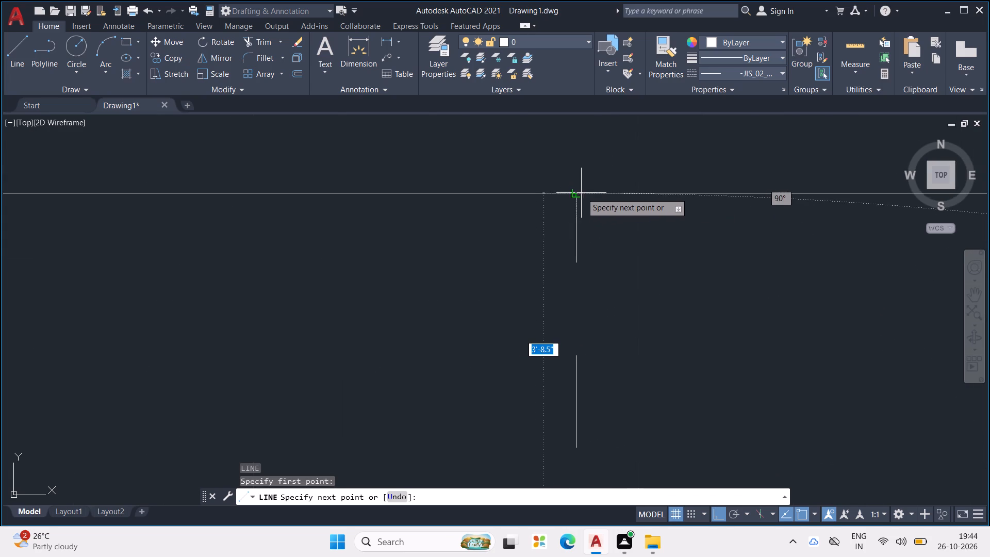
click(576, 192)
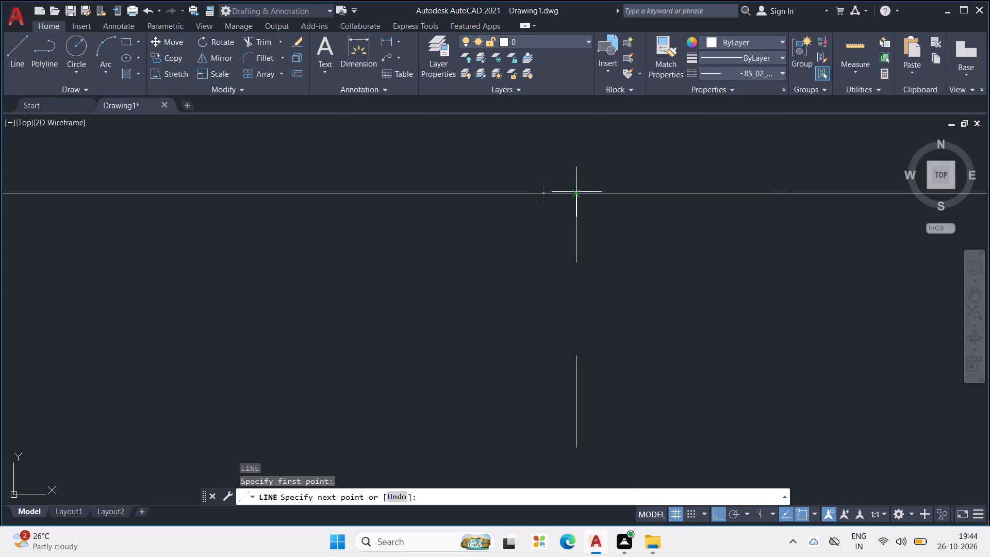
scroll(576, 192, down, 2)
key(Escape)
scroll(620, 218, down, 3)
key(Escape)
key(Escape)
key(Escape)
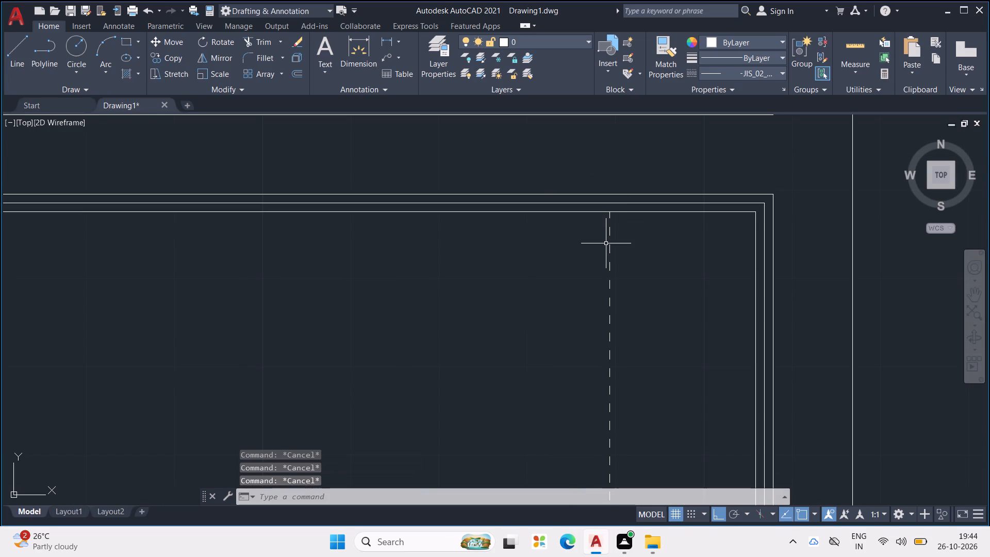
key(Escape)
key(Escape)
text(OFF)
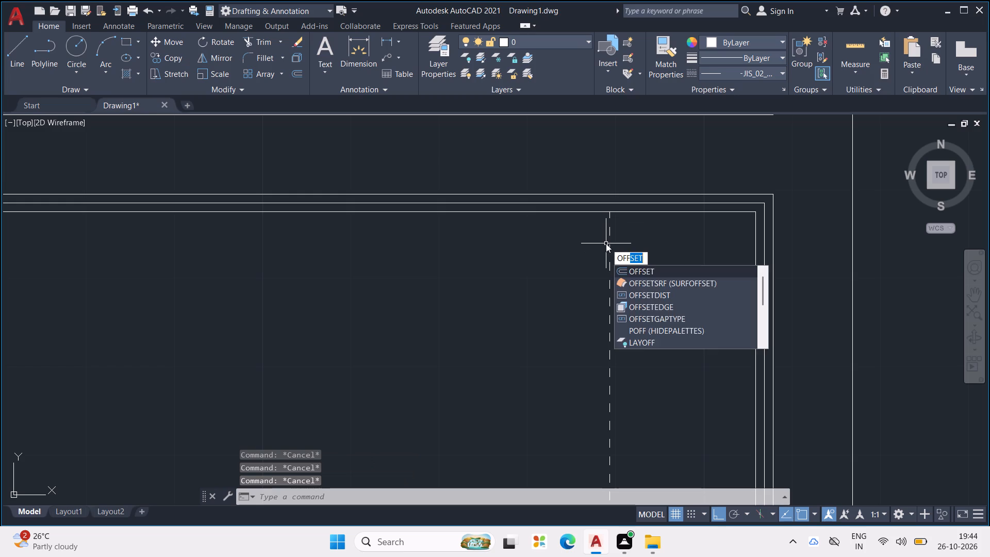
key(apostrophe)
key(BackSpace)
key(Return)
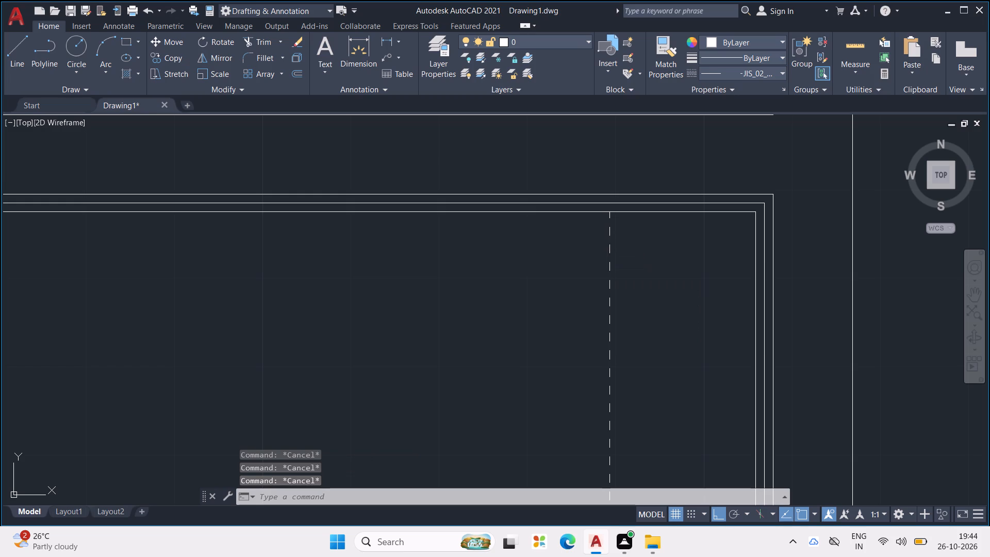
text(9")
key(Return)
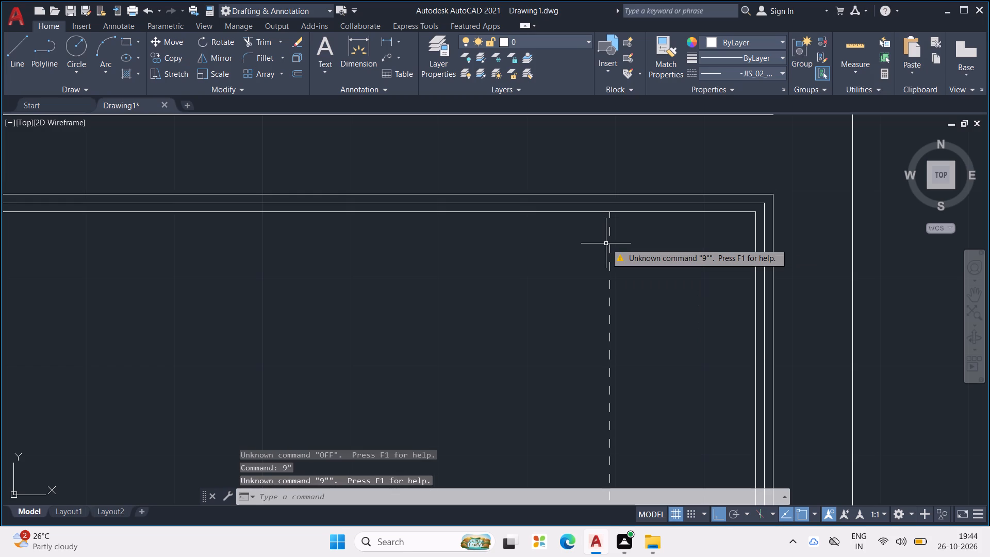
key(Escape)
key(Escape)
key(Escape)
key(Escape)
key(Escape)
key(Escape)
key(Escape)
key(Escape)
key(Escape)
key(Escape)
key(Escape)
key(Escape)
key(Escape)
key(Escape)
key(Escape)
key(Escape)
Offset the upper vertical dashed line 9" away from the outer wall, repeating from each new line to make three copies.
text(OFF)
key(Return)
text(9")
key(Return)
scroll(566, 257, down, 3)
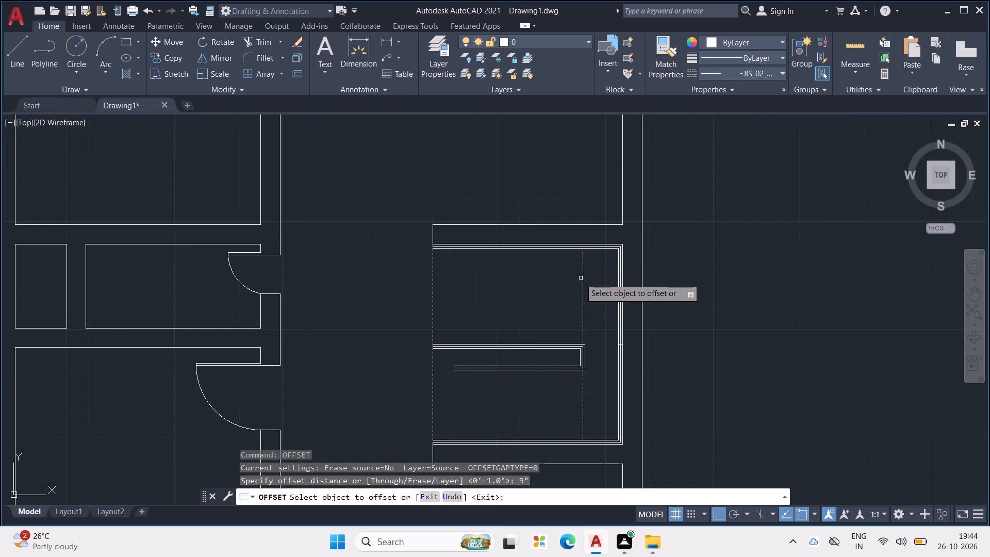
click(582, 288)
click(552, 288)
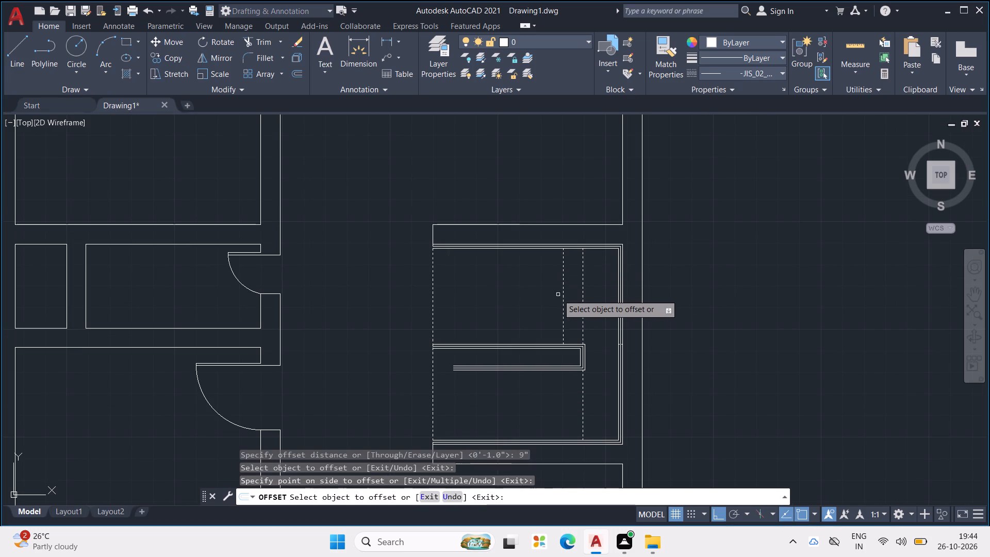
click(564, 297)
click(526, 307)
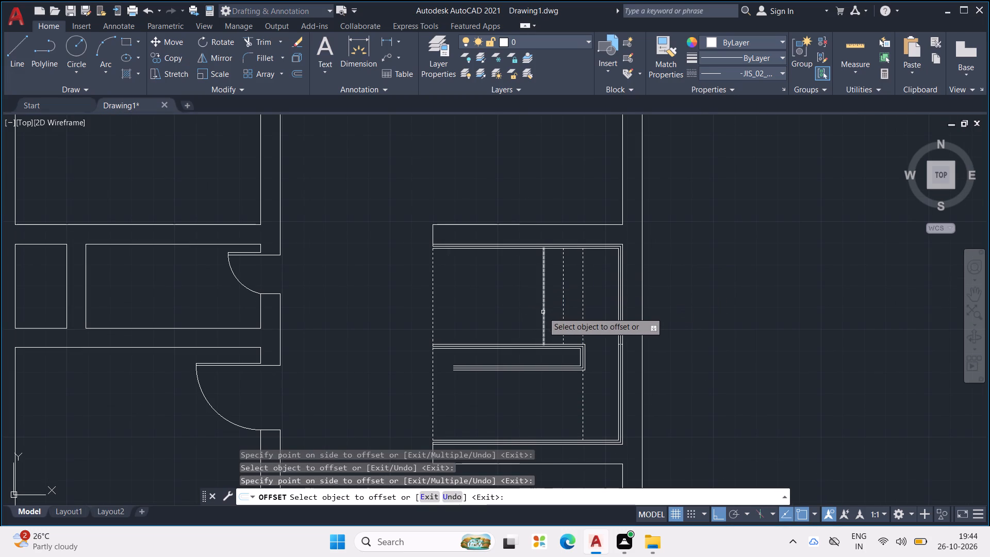
click(543, 312)
click(520, 318)
Add three more successive 9" offsets of the dashed tread lines, continuing toward the open dashed edge of the upper bay.
scroll(525, 316, down, 1)
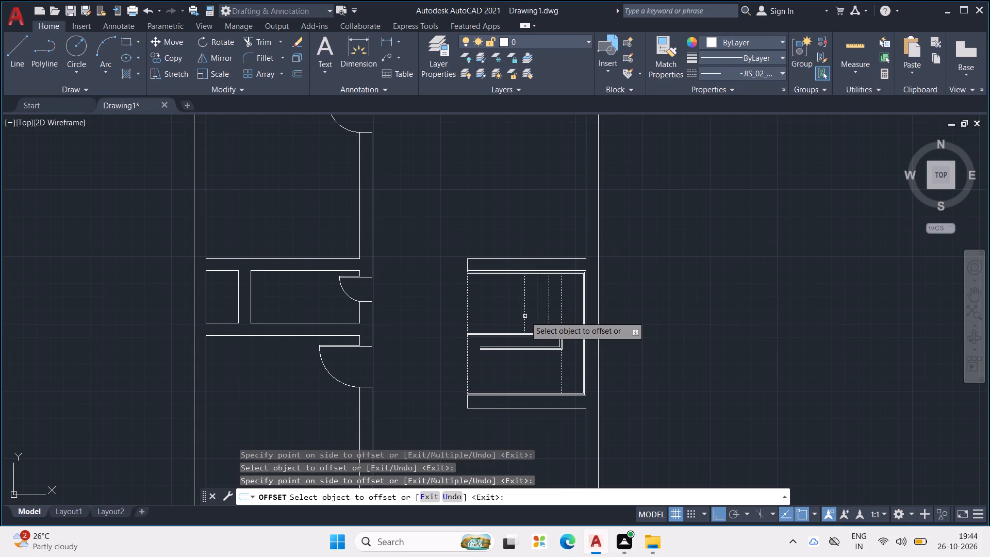
scroll(524, 317, up, 2)
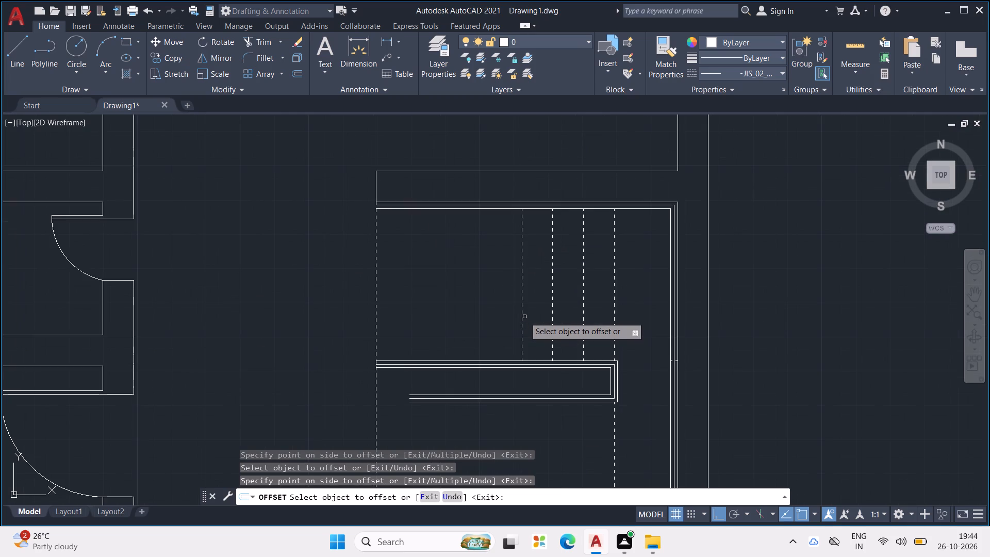
click(520, 309)
click(487, 308)
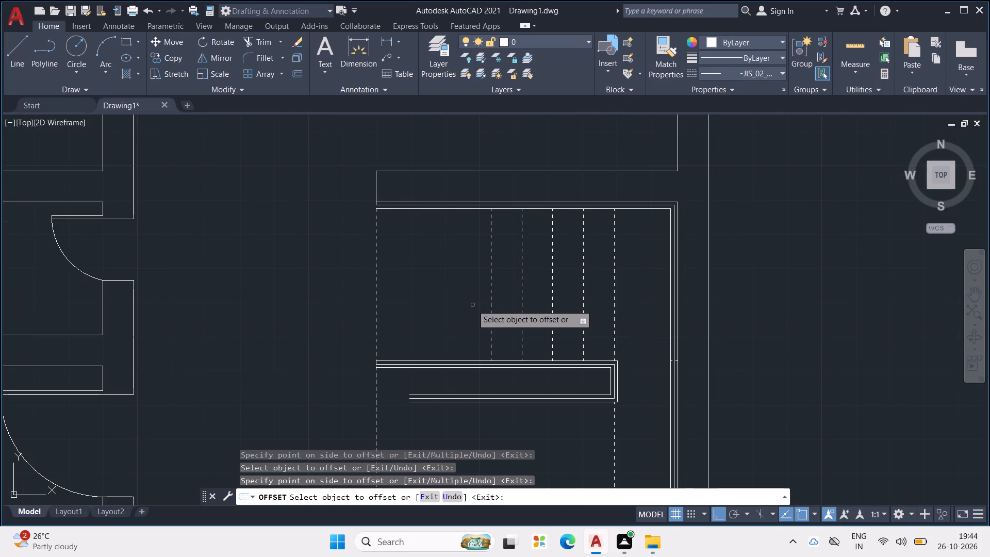
click(491, 305)
click(467, 309)
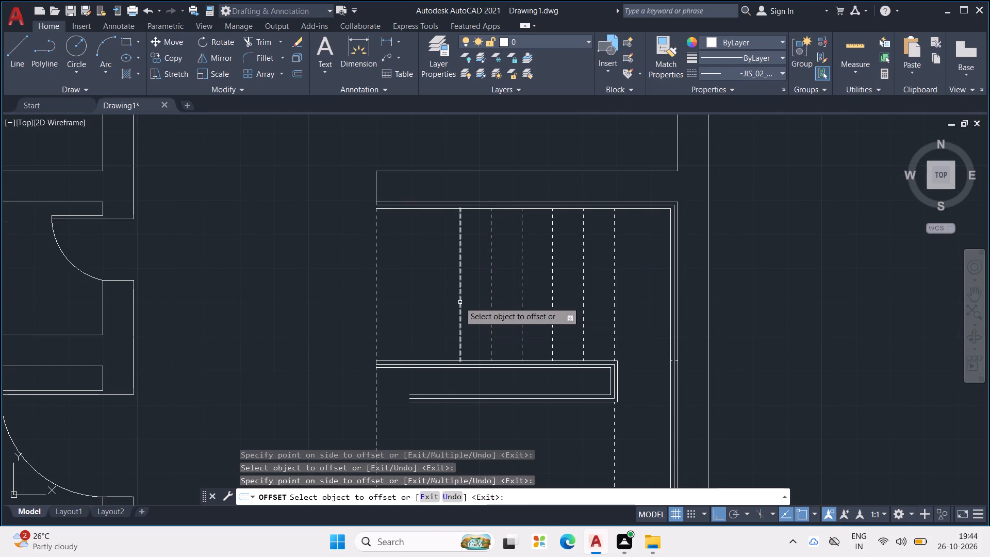
click(453, 290)
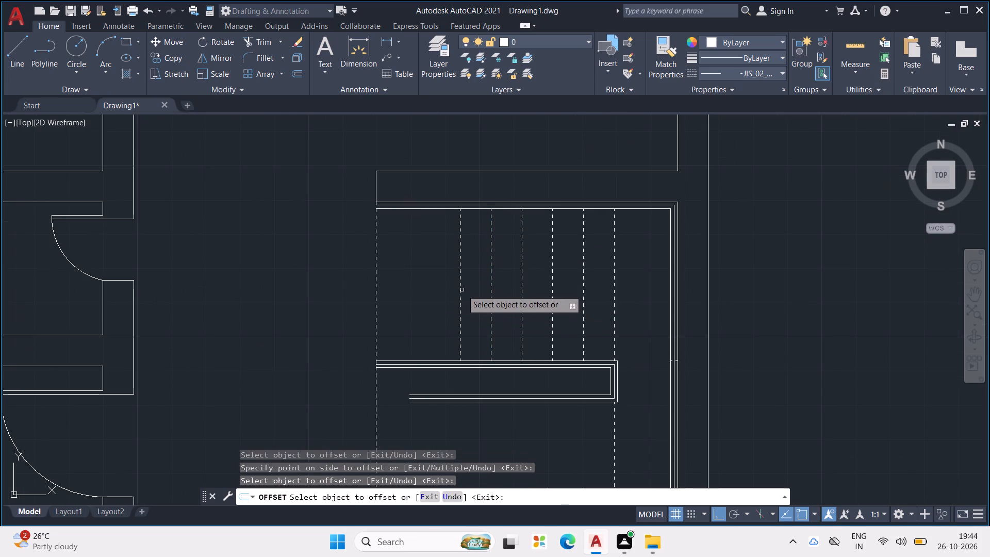
click(458, 291)
click(439, 299)
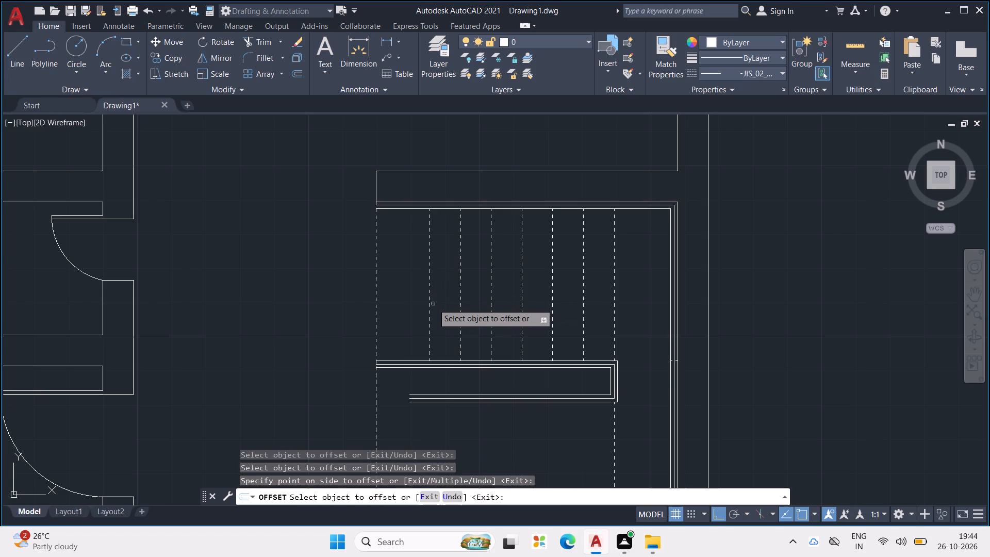
Offset the upper flight's outermost dashed tread 9" toward the open dashed edge twice more, the second copy passing beyond that edge.
click(428, 307)
click(400, 320)
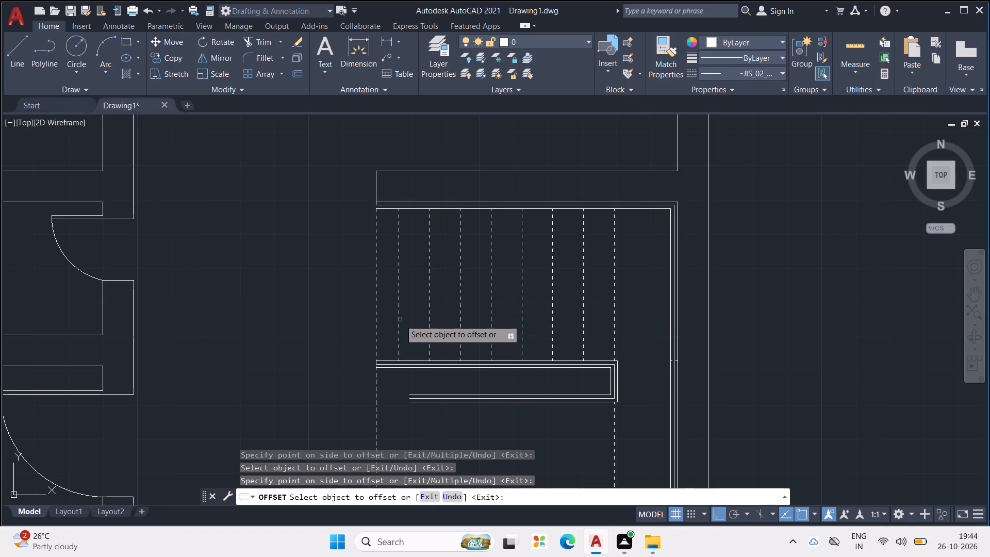
click(400, 312)
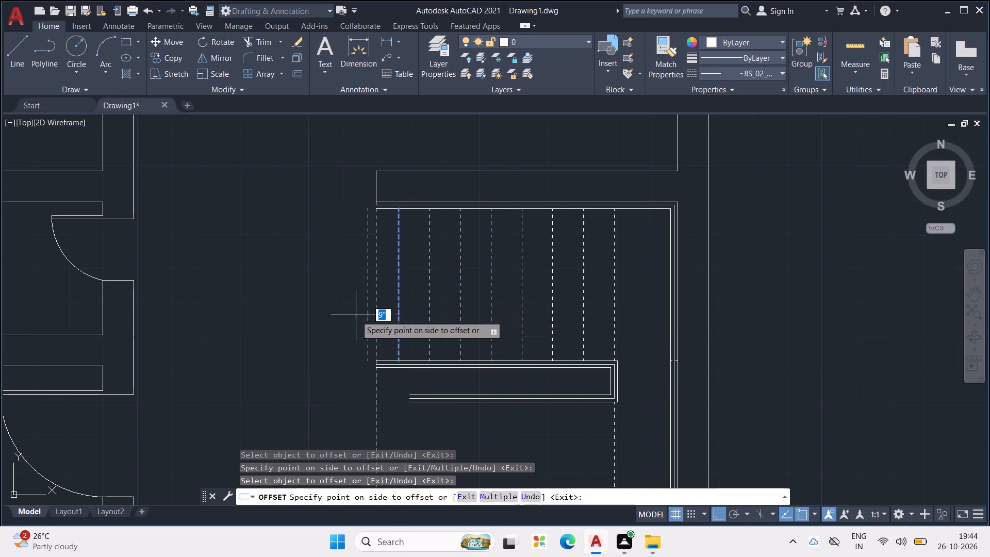
click(356, 316)
Offset the lower flight's vertical dashed line 9" away from the outer wall, repeating from each new line to make three copies.
scroll(366, 312, down, 2)
scroll(472, 365, up, 1)
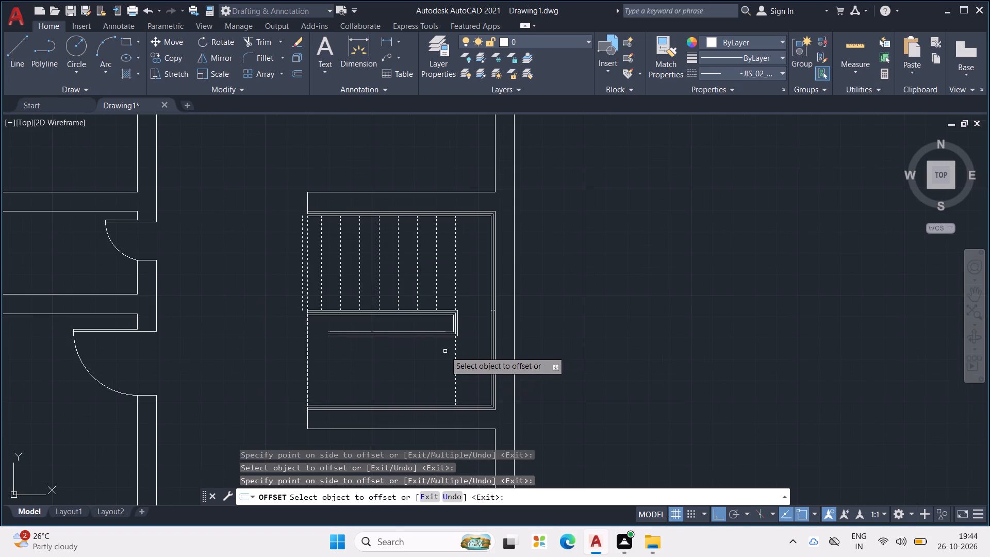
click(456, 359)
click(437, 367)
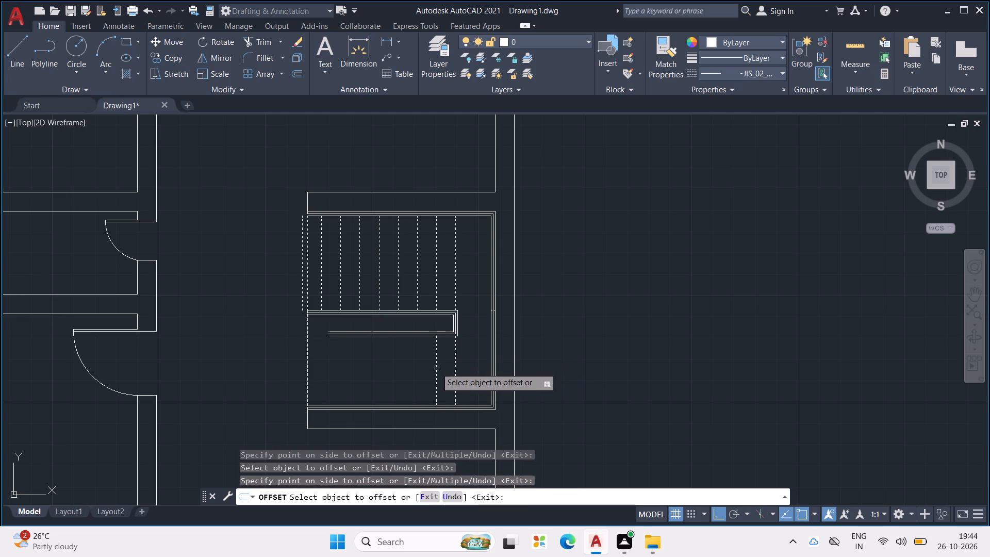
click(436, 368)
click(397, 370)
scroll(423, 371, up, 1)
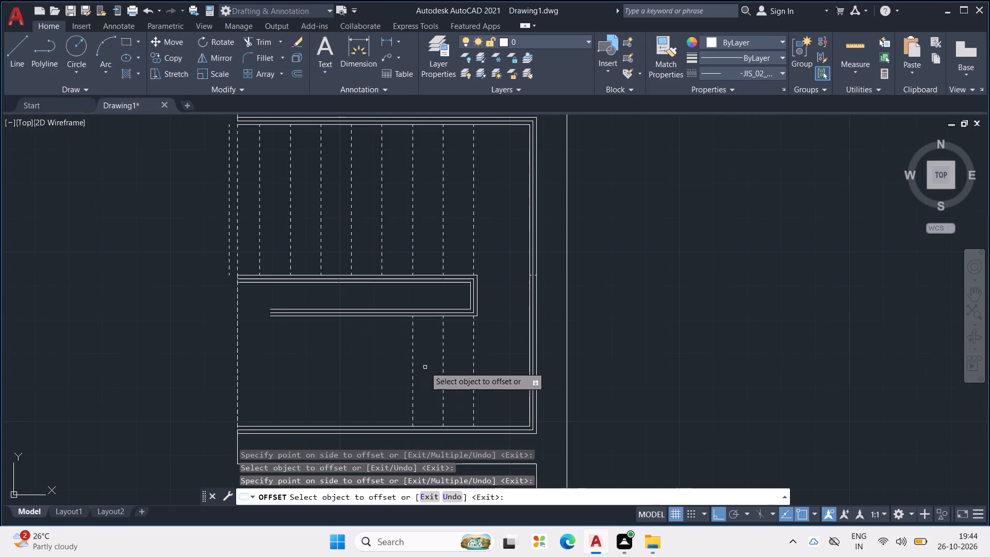
click(412, 371)
click(371, 384)
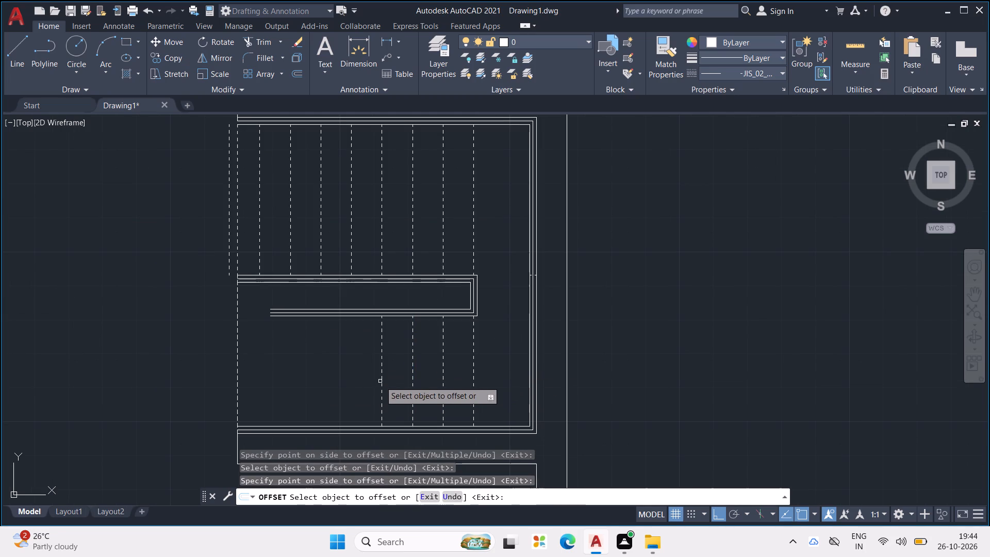
Add four more successive 9" offsets of the lower flight's dashed treads toward its open dashed edge.
click(385, 379)
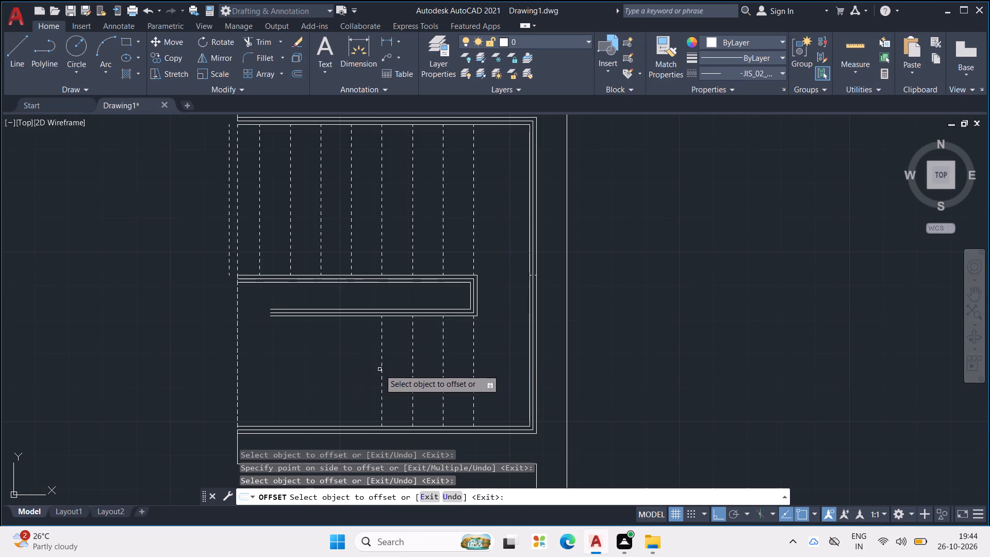
click(382, 370)
click(349, 373)
click(350, 373)
click(306, 367)
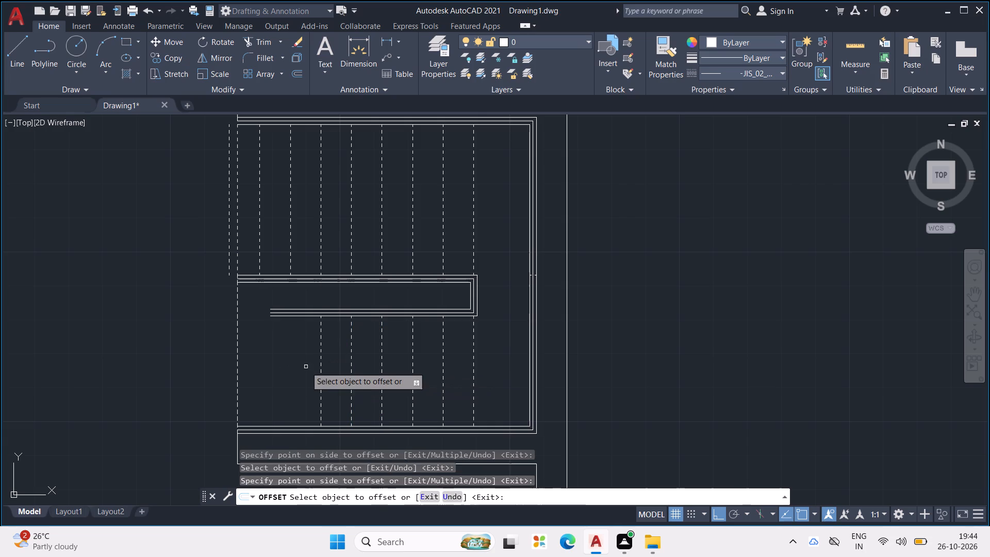
click(320, 368)
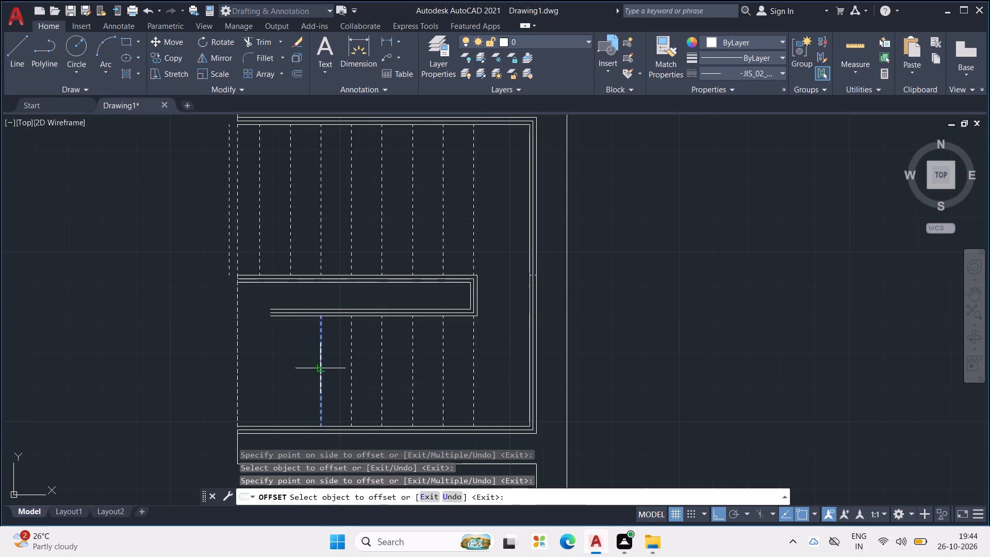
click(300, 361)
click(289, 366)
click(264, 366)
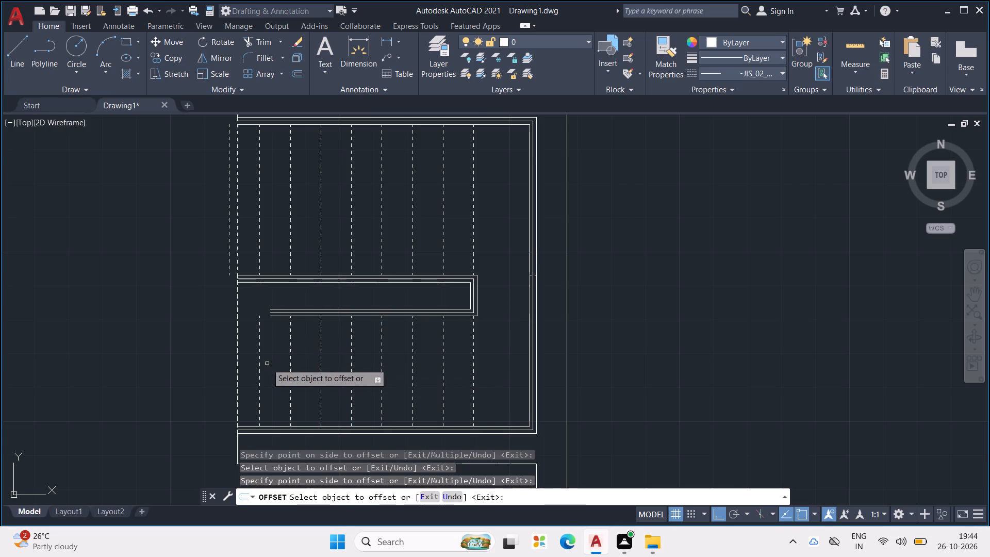
key(Escape)
scroll(311, 350, up, 1)
key(Escape)
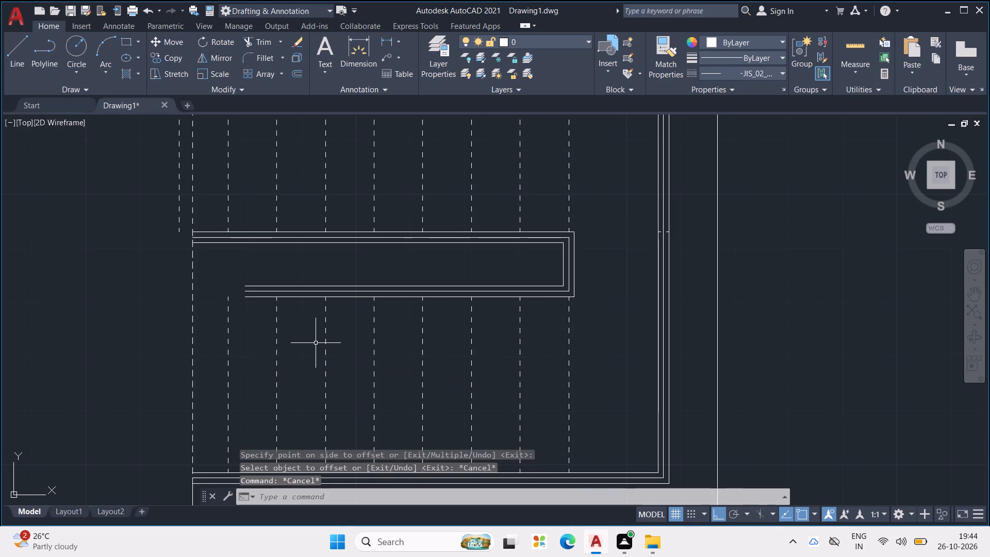
From the open end of the lower leg's innermost outline, draw a line about 4.3" outward, back to the last tread, and down to its top end.
scroll(318, 330, up, 2)
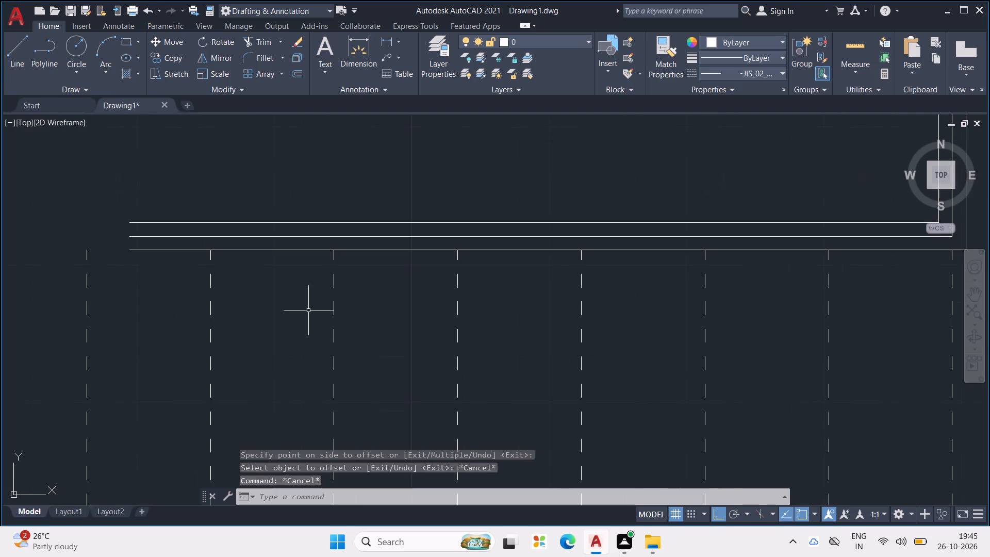
middle_drag(308, 310, 385, 349)
key(l)
key(Return)
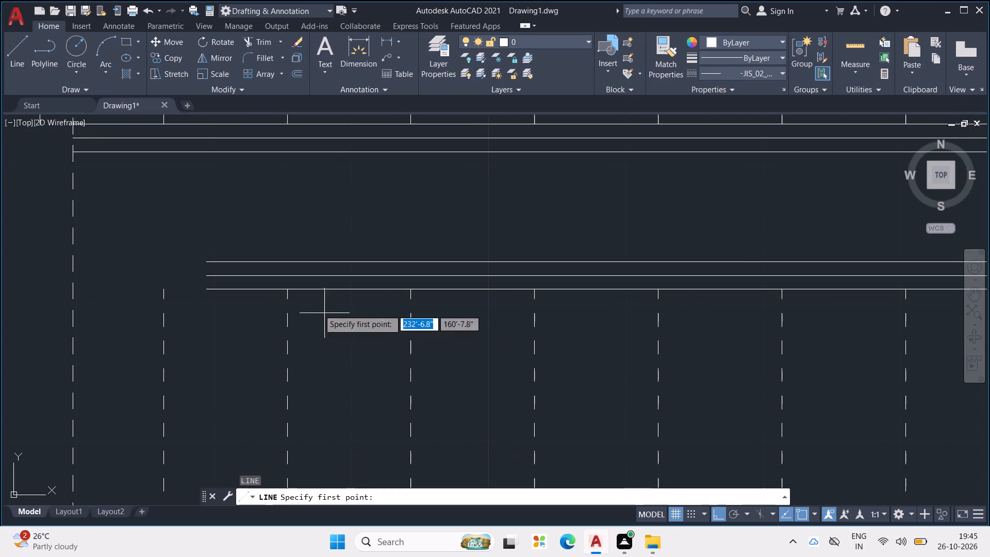
click(205, 261)
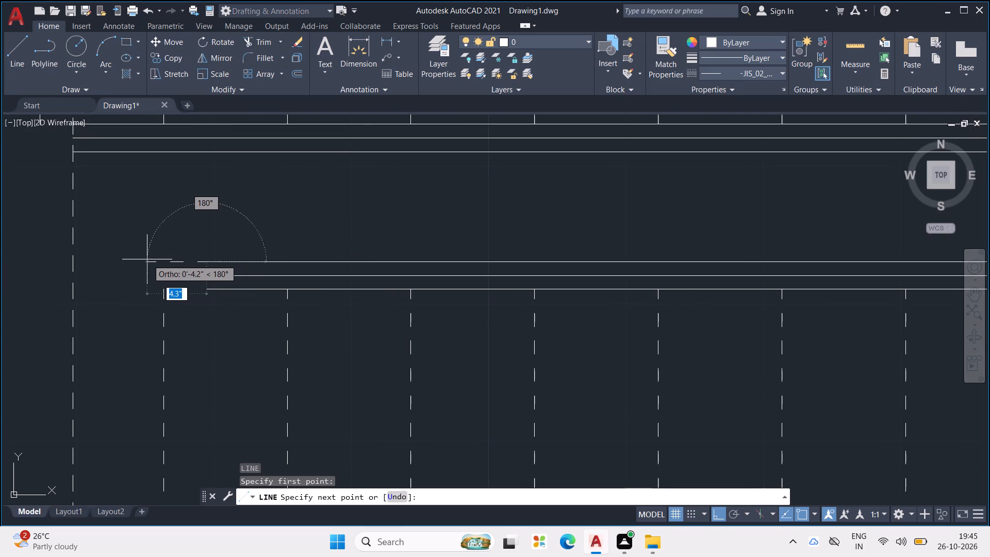
click(145, 259)
click(166, 265)
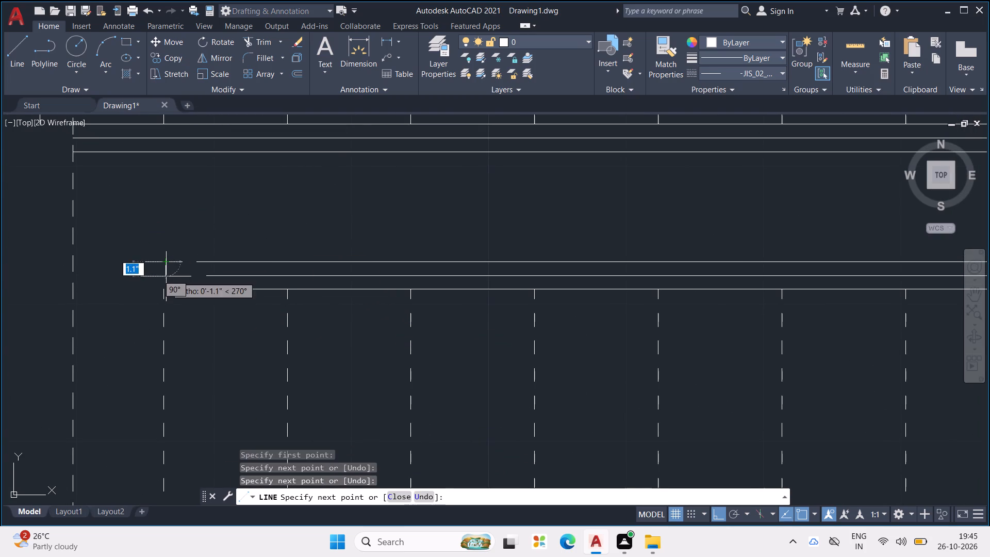
click(161, 289)
key(Escape)
key(Escape)
key(Escape)
key(Escape)
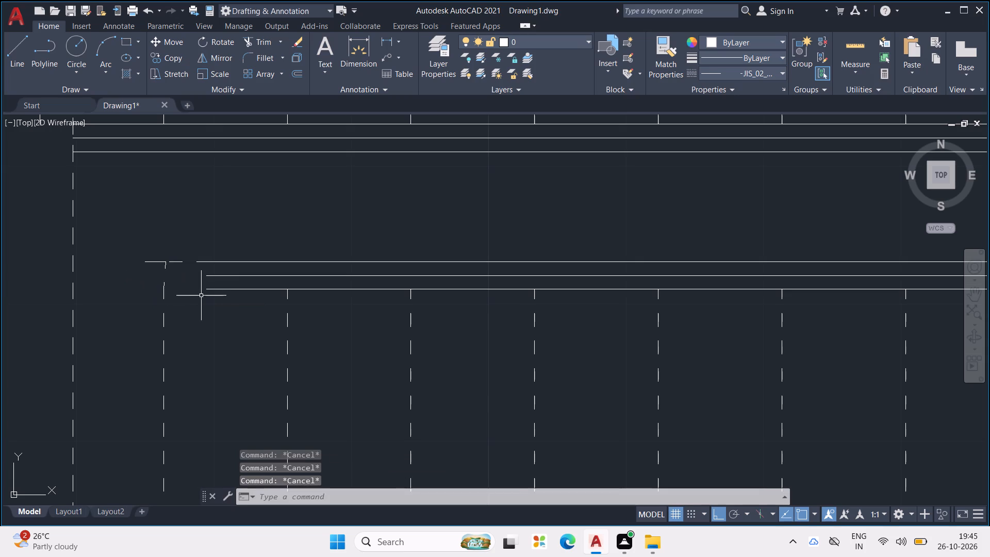
Extend the three parallel outline lines of the central outline's lower leg to the new closing line.
text(EX)
key(Return)
drag(226, 241, 226, 276)
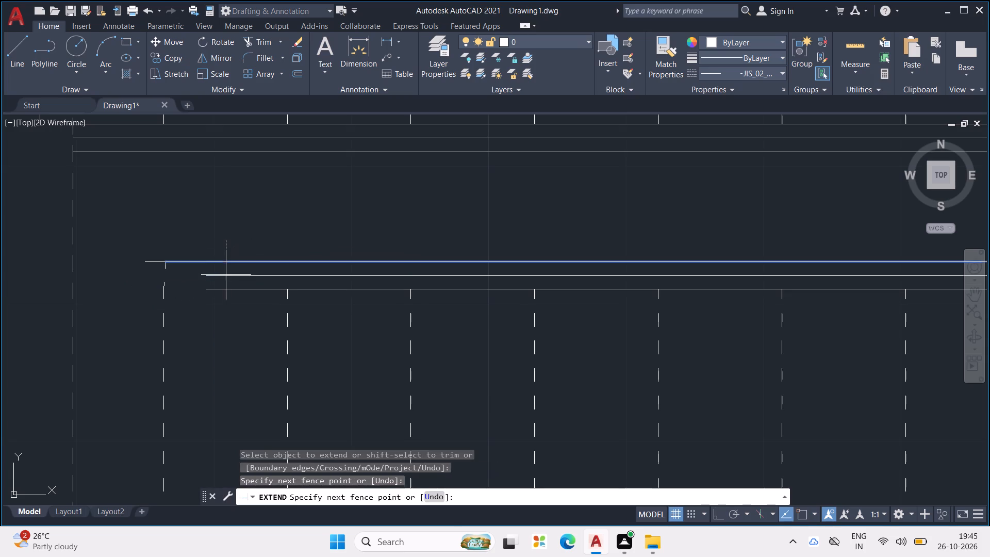
drag(226, 276, 220, 313)
key(Escape)
key(Escape)
key(Escape)
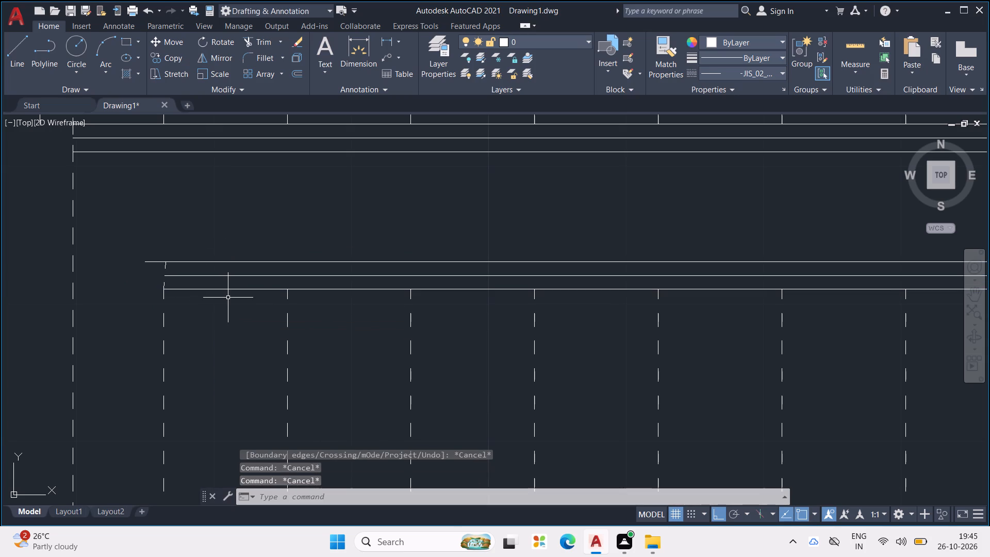
Trim the overhang beyond the lower leg's open end and remove the slanted closing line there.
text(TR)
key(Return)
drag(152, 271, 155, 264)
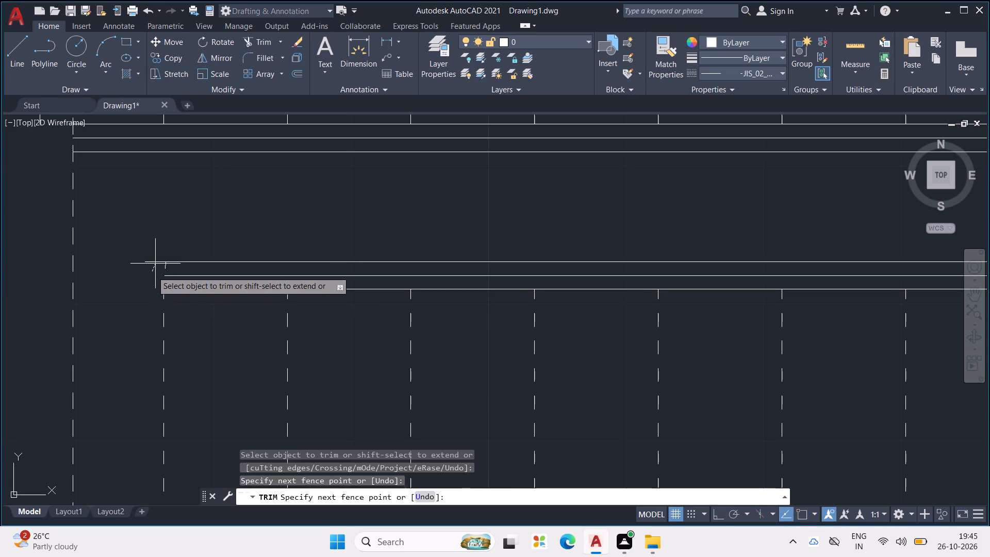
drag(155, 264, 157, 260)
scroll(167, 257, up, 1)
drag(170, 270, 147, 265)
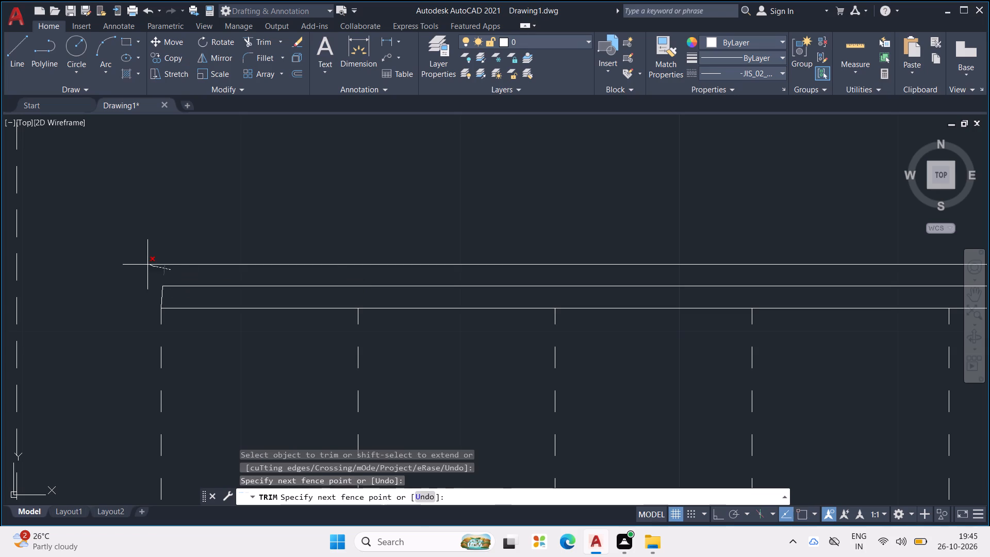
drag(147, 265, 144, 264)
click(161, 288)
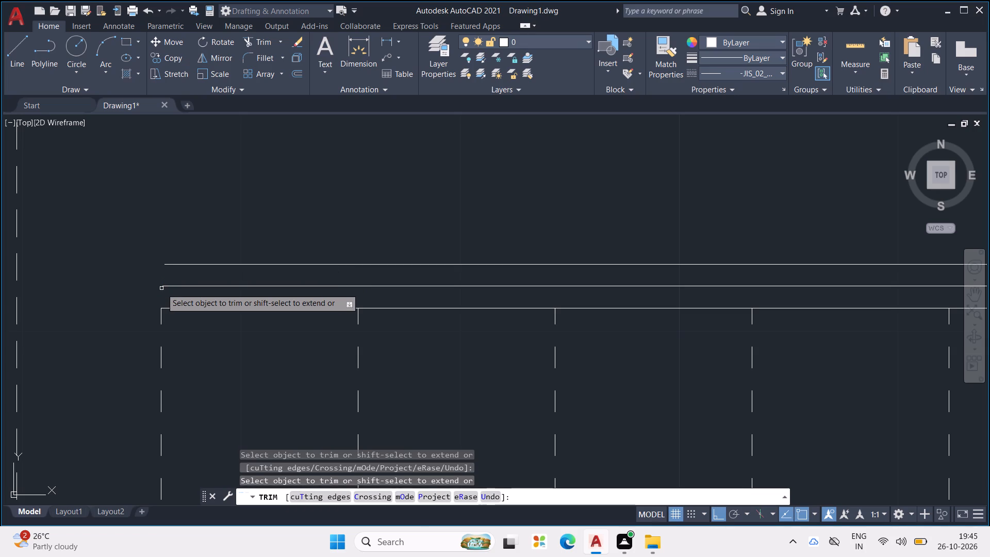
key(Escape)
key(Escape)
key(Escape)
key(Escape)
Draw a vertical 2" closing line from the last lower tread's top end up to the level of the lower leg's innermost outline.
key(l)
key(Return)
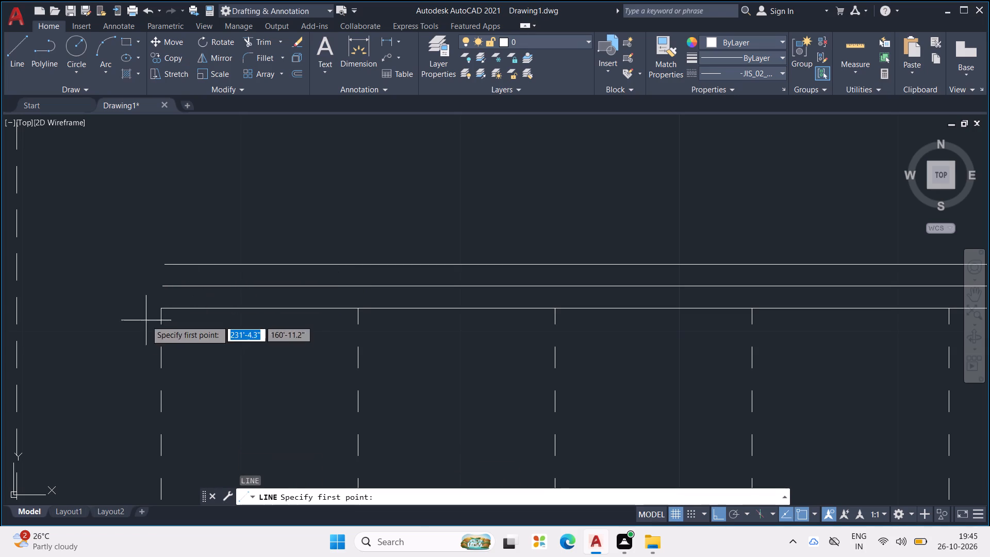
drag(160, 312, 161, 305)
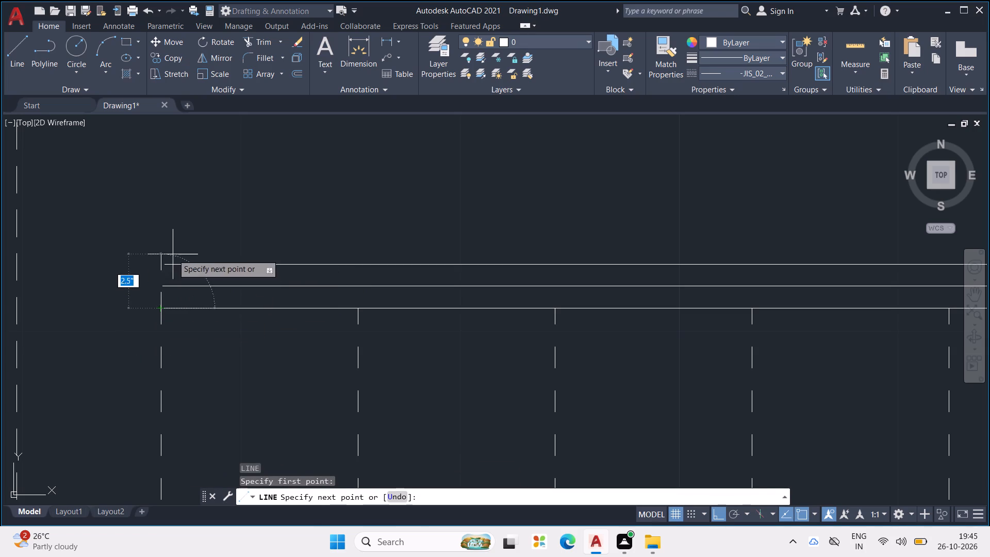
scroll(169, 250, up, 3)
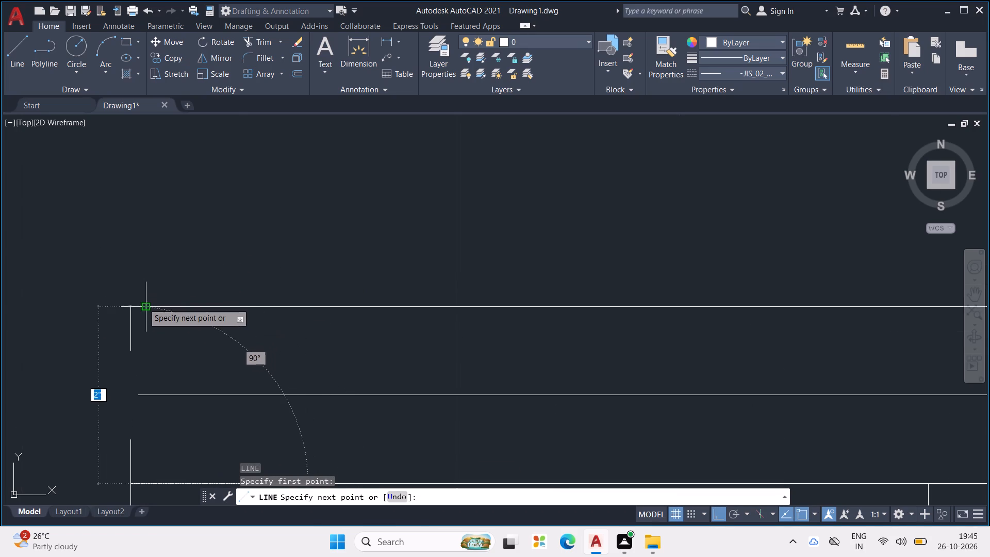
click(134, 303)
key(Escape)
key(Escape)
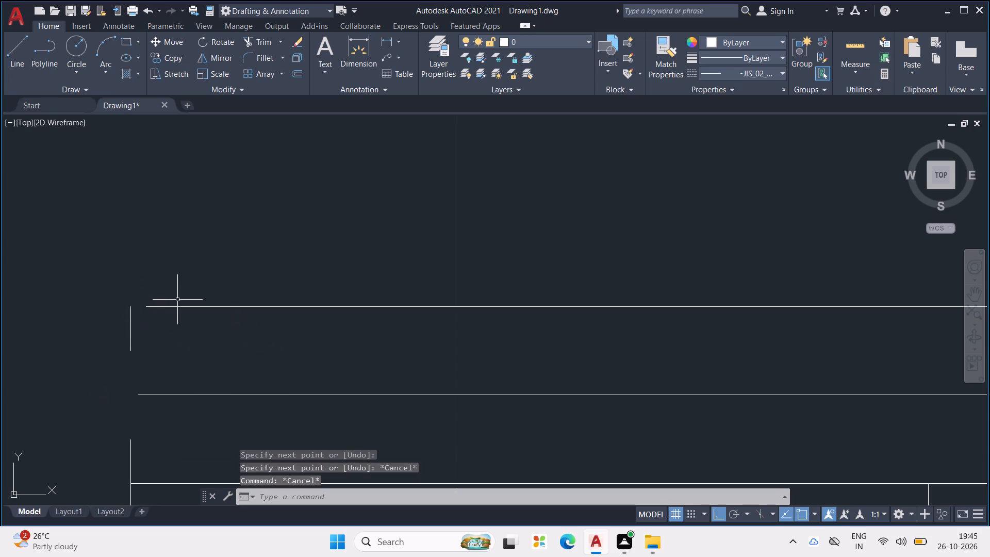
Extend the innermost and middle outline lines of the central outline's lower leg to the vertical closing line.
text(EX)
key(Return)
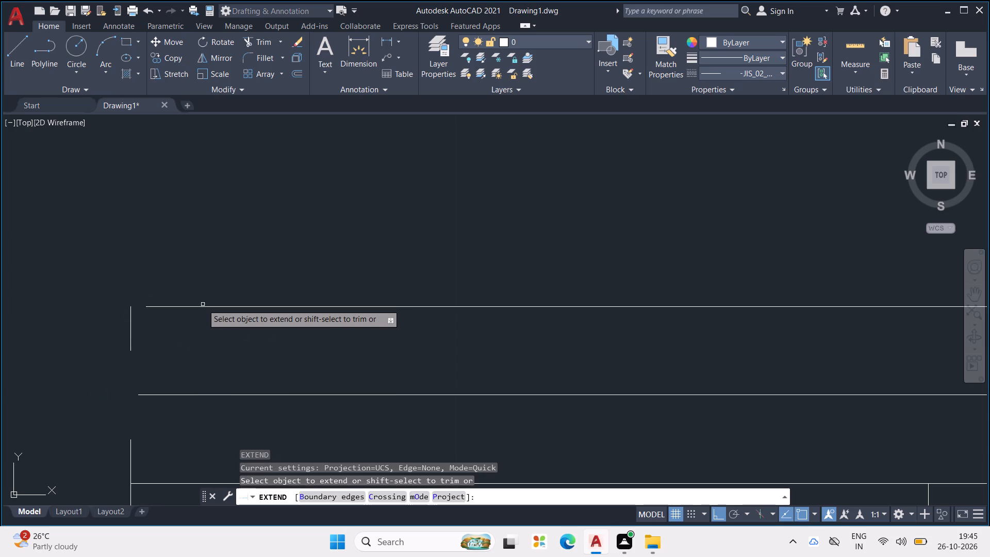
click(204, 307)
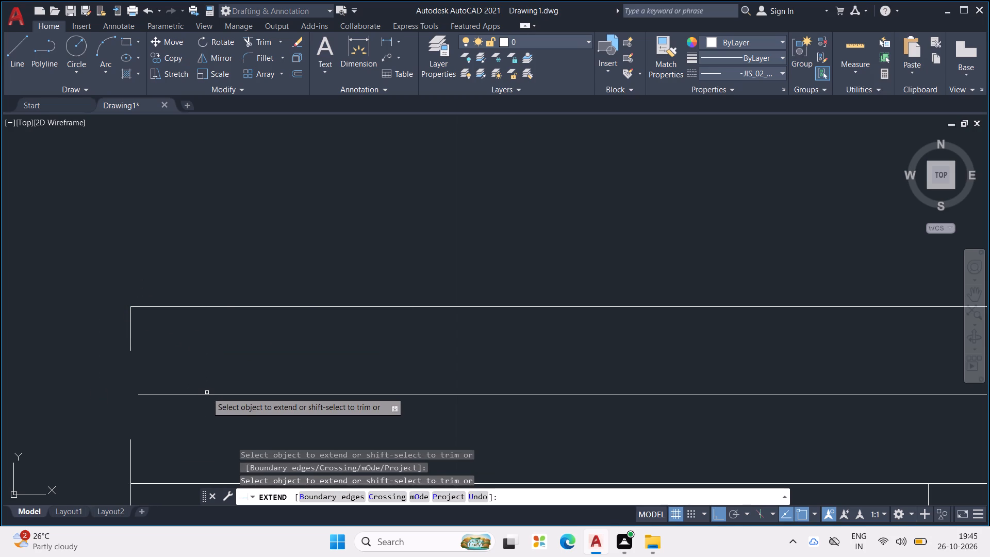
click(199, 394)
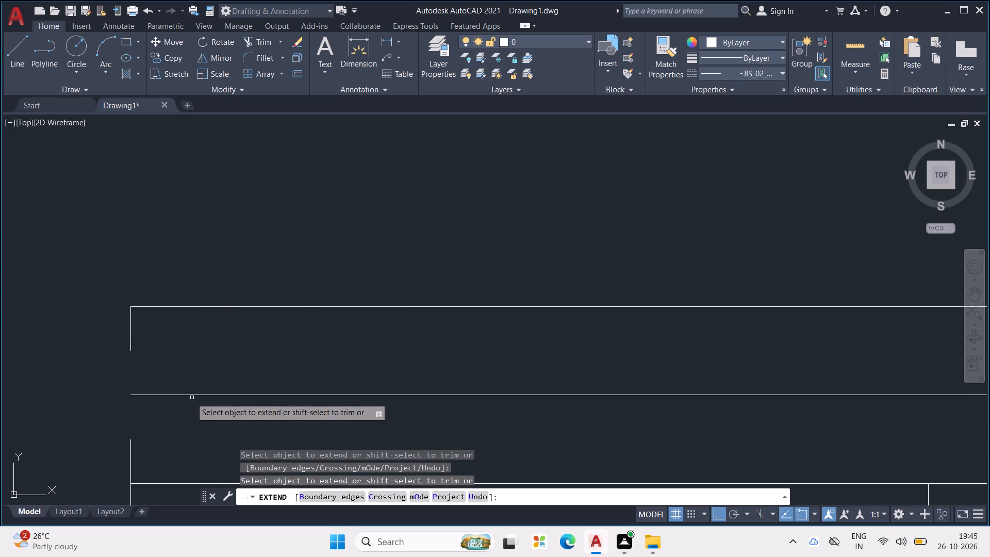
scroll(187, 396, down, 5)
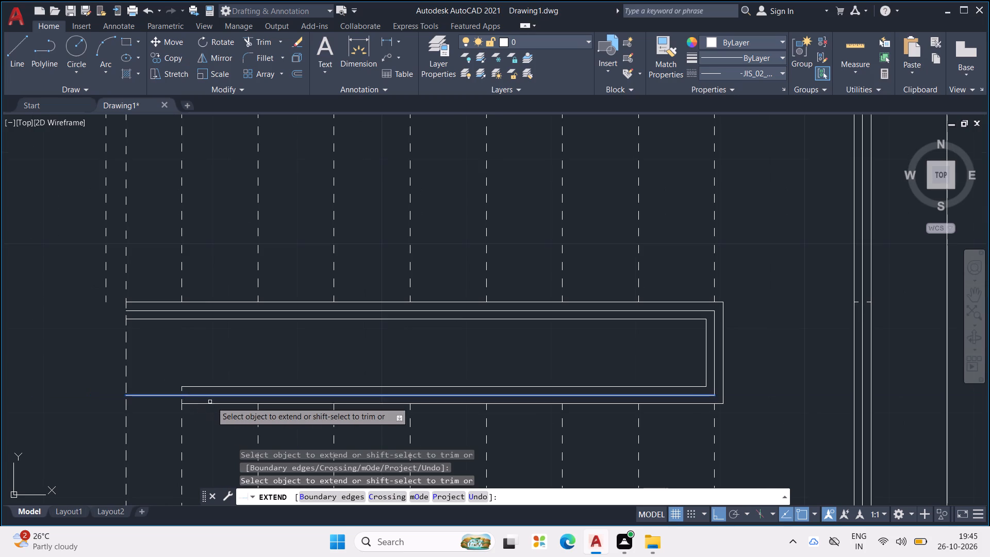
scroll(224, 404, down, 1)
scroll(214, 402, up, 2)
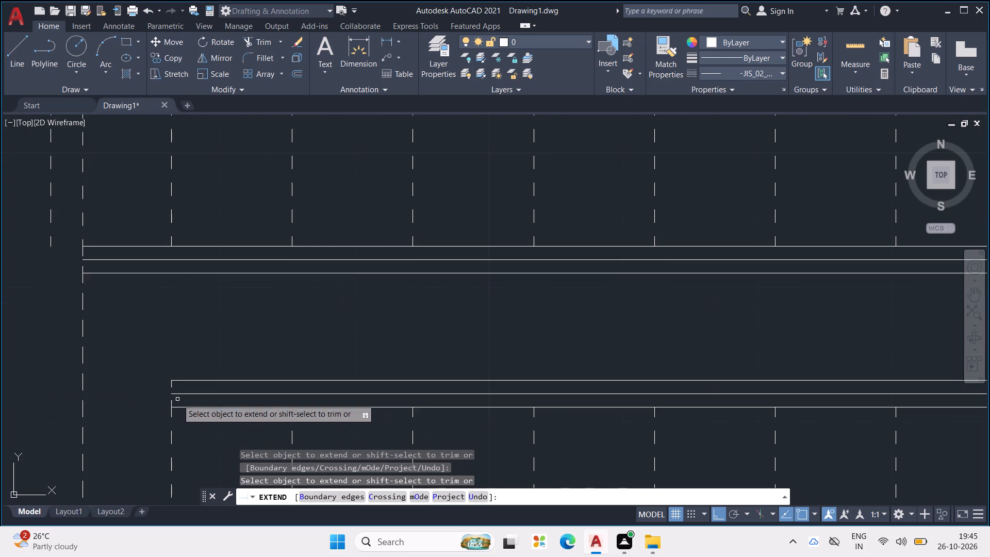
scroll(177, 399, up, 1)
click(166, 406)
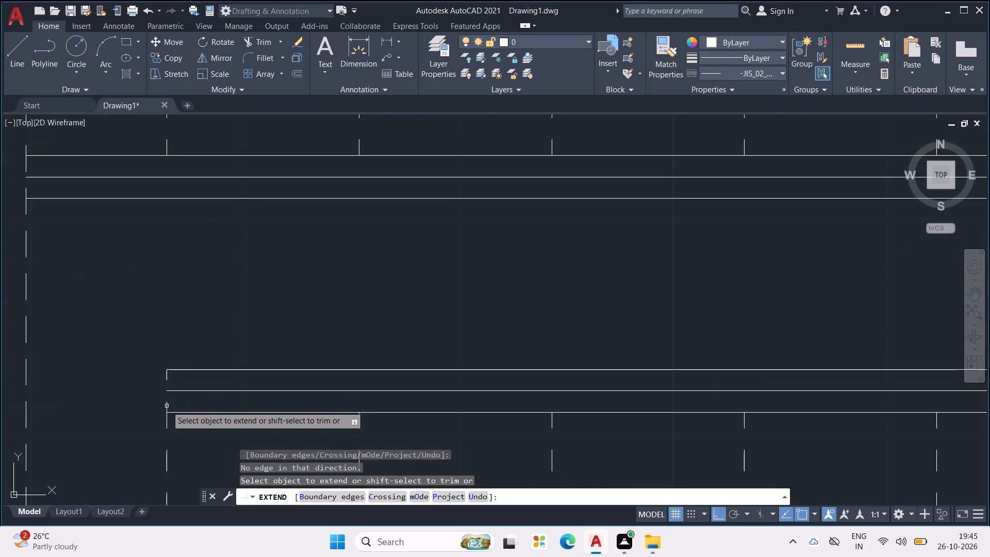
scroll(176, 392, down, 2)
scroll(247, 362, down, 2)
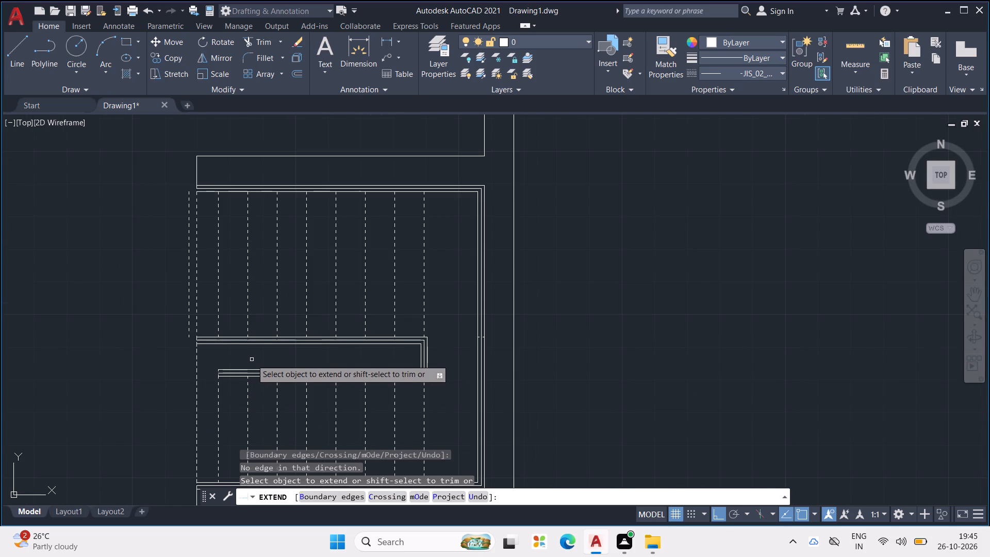
key(Escape)
key(Escape)
key(Escape)
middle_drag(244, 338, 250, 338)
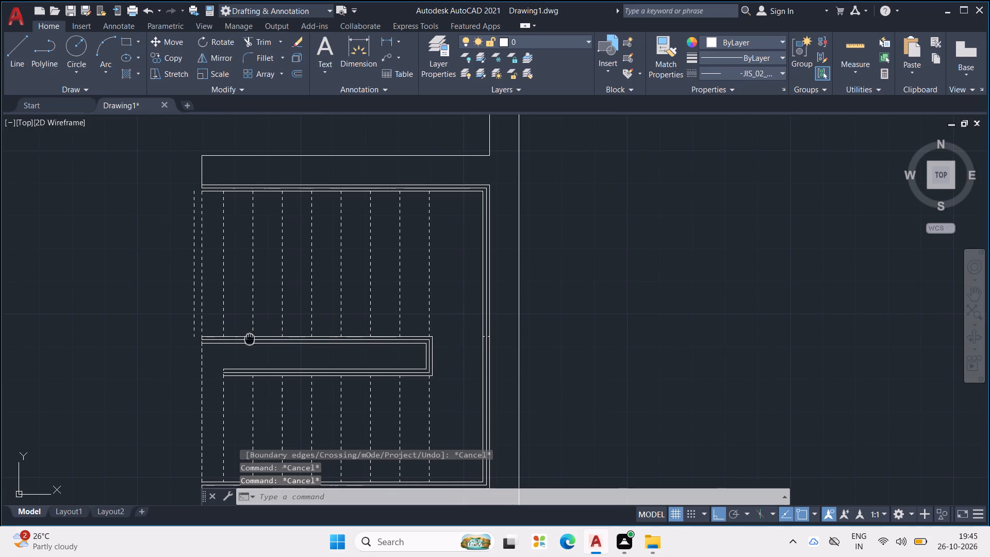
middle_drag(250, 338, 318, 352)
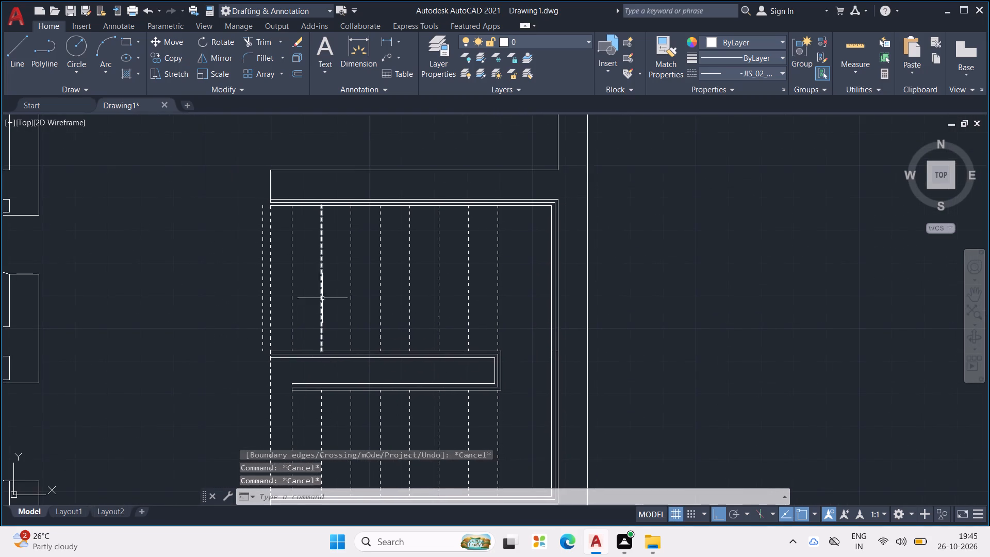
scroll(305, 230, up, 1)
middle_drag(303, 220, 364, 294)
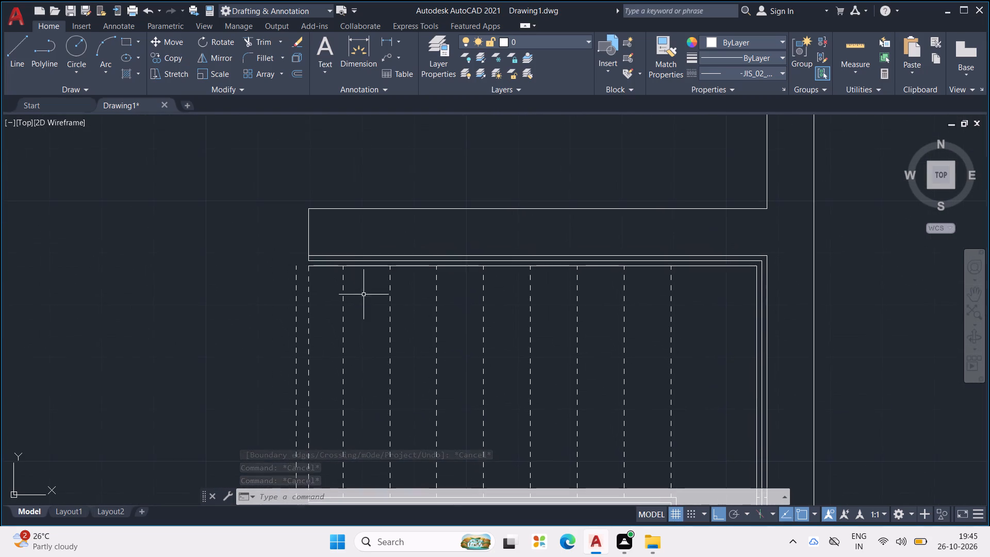
Connect the upper middle outline's open end to the outermost dashed tread with a short horizontal line and a line down to the tread's top end.
scroll(305, 255, up, 3)
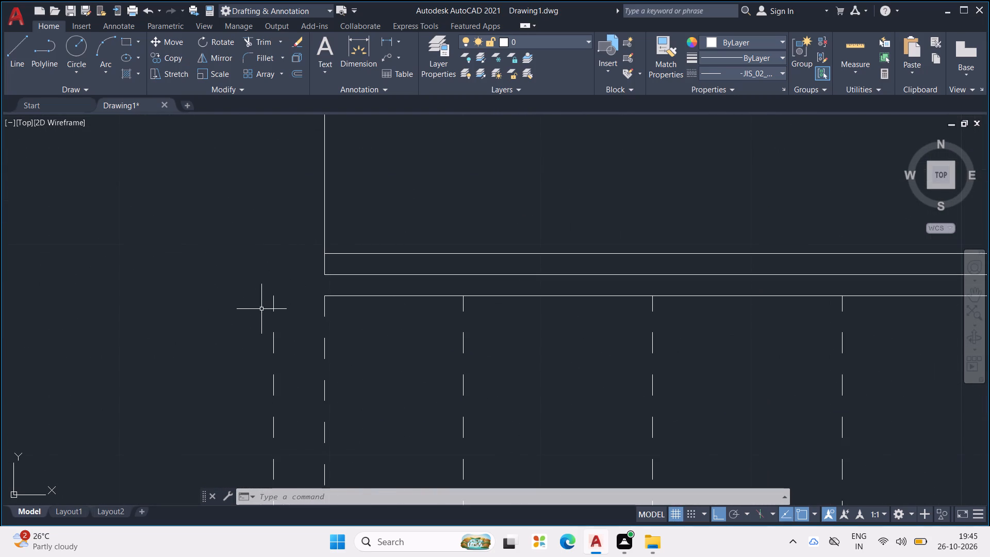
key(l)
key(Return)
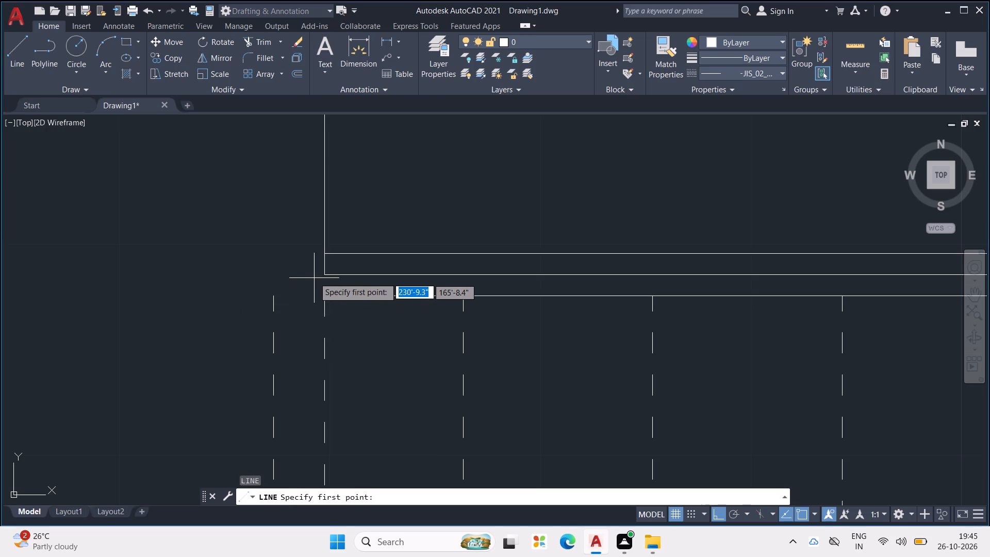
click(320, 274)
scroll(248, 264, up, 2)
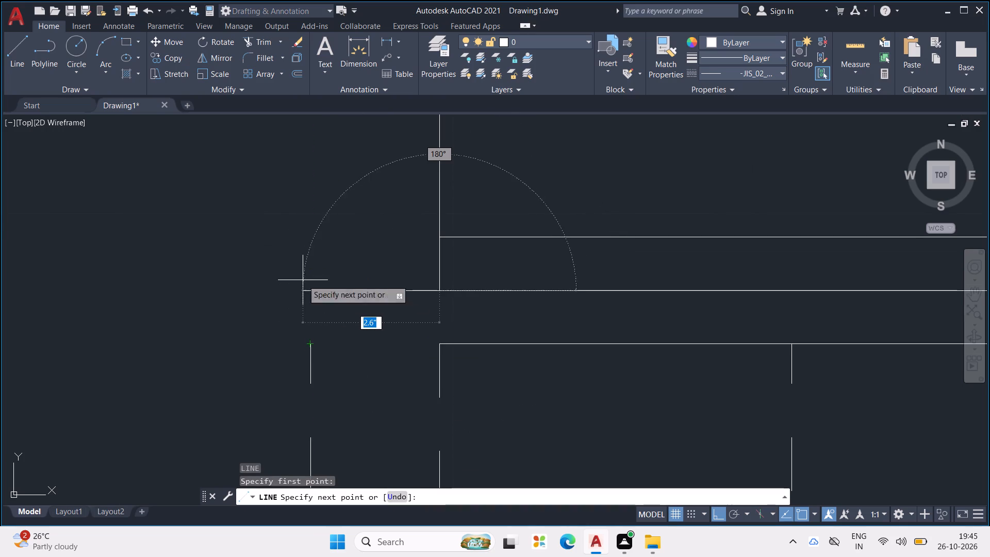
click(307, 290)
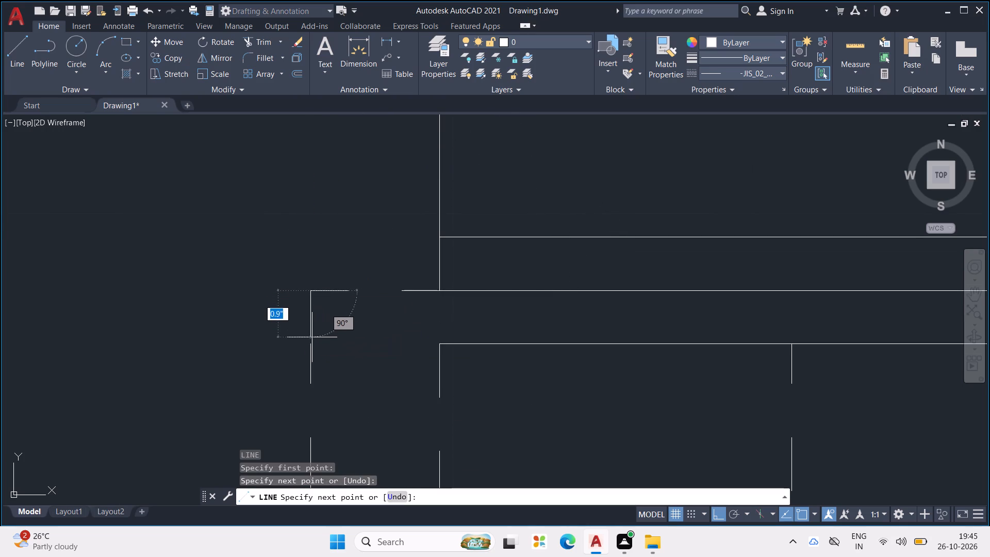
click(312, 346)
key(Escape)
scroll(324, 310, down, 3)
key(Escape)
scroll(326, 298, down, 3)
key(Escape)
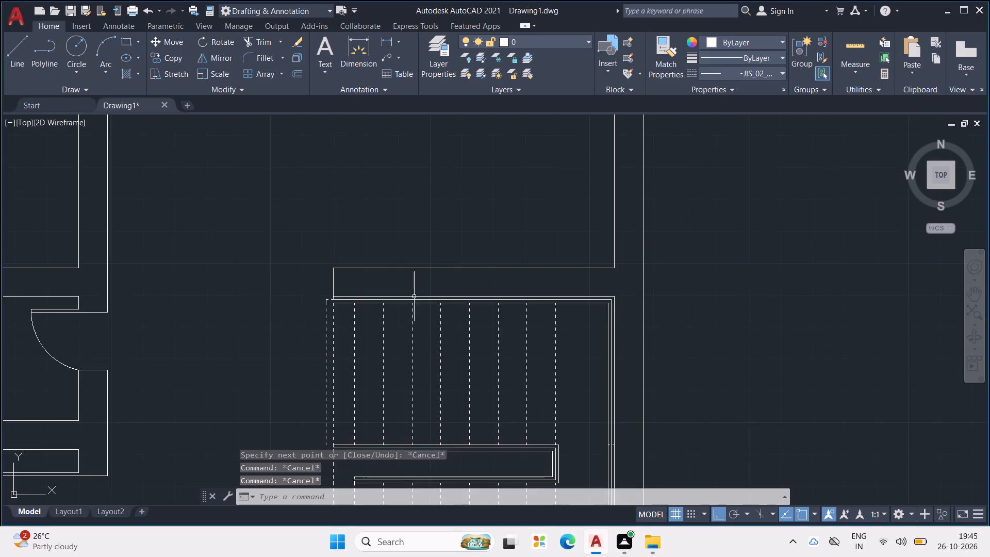
scroll(414, 297, down, 3)
key(Escape)
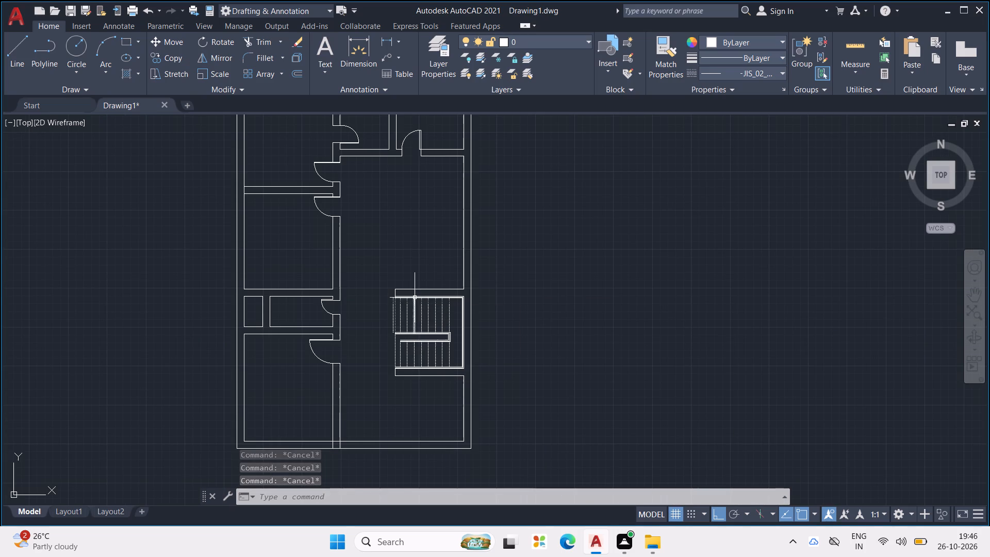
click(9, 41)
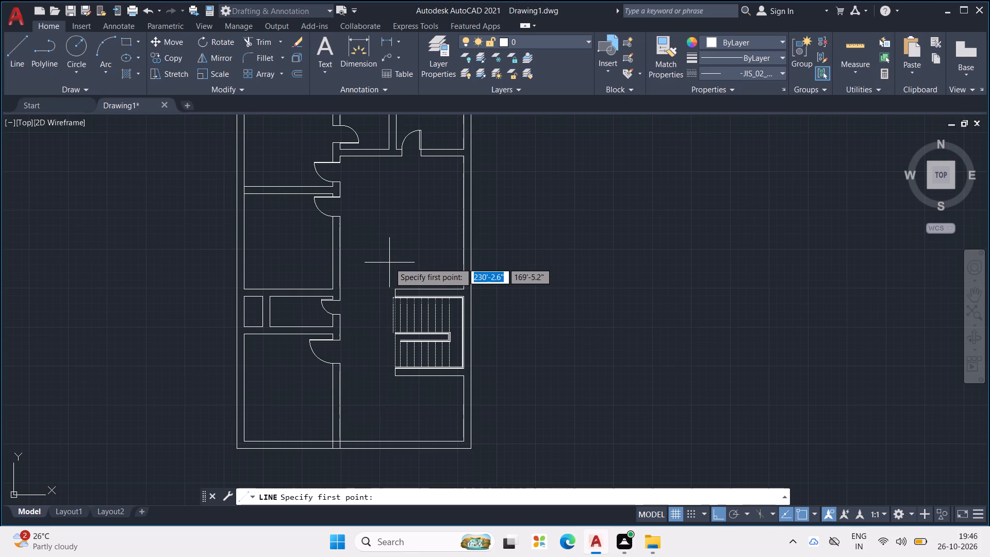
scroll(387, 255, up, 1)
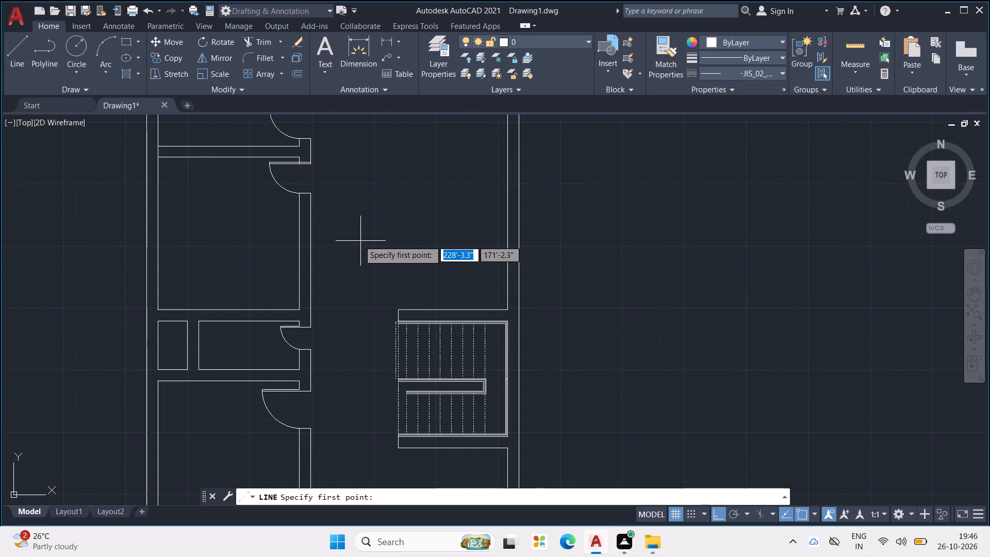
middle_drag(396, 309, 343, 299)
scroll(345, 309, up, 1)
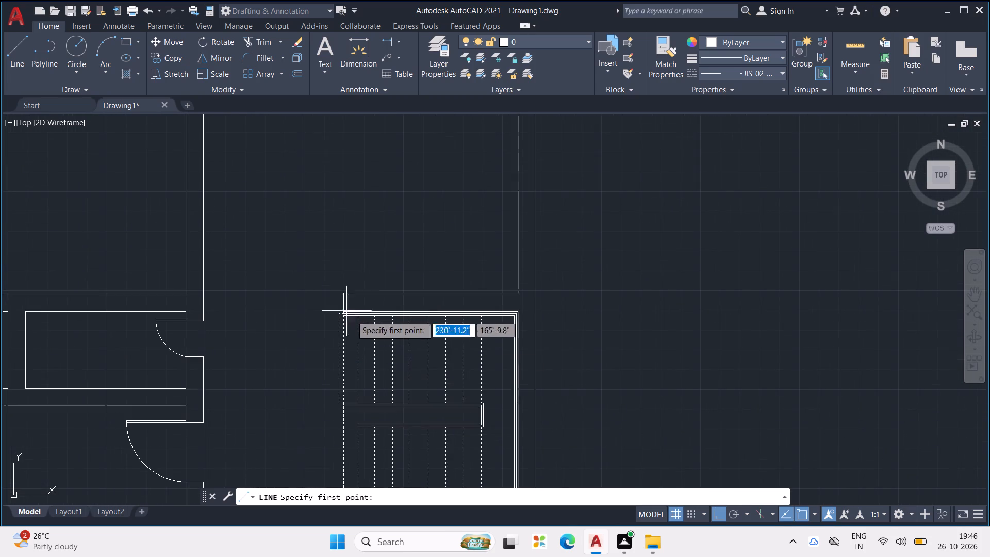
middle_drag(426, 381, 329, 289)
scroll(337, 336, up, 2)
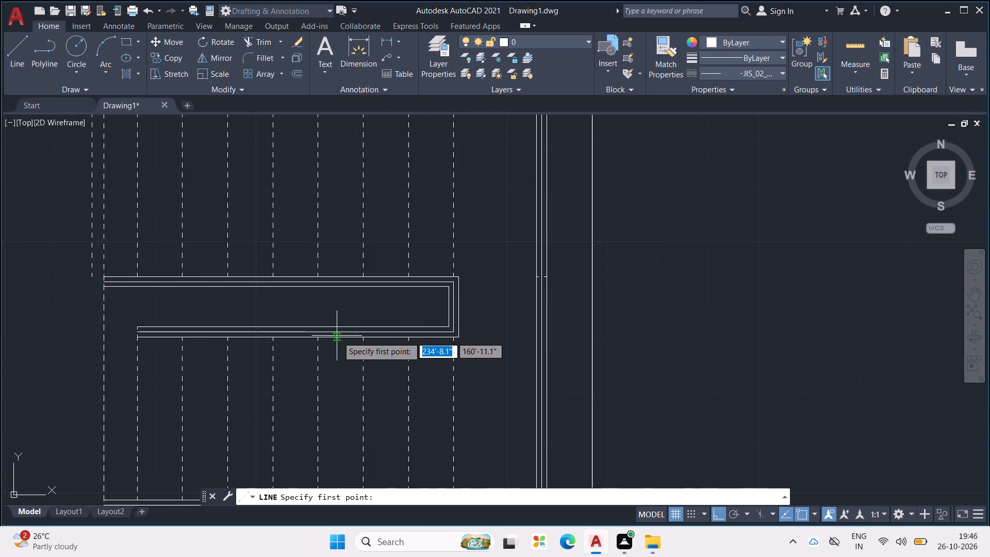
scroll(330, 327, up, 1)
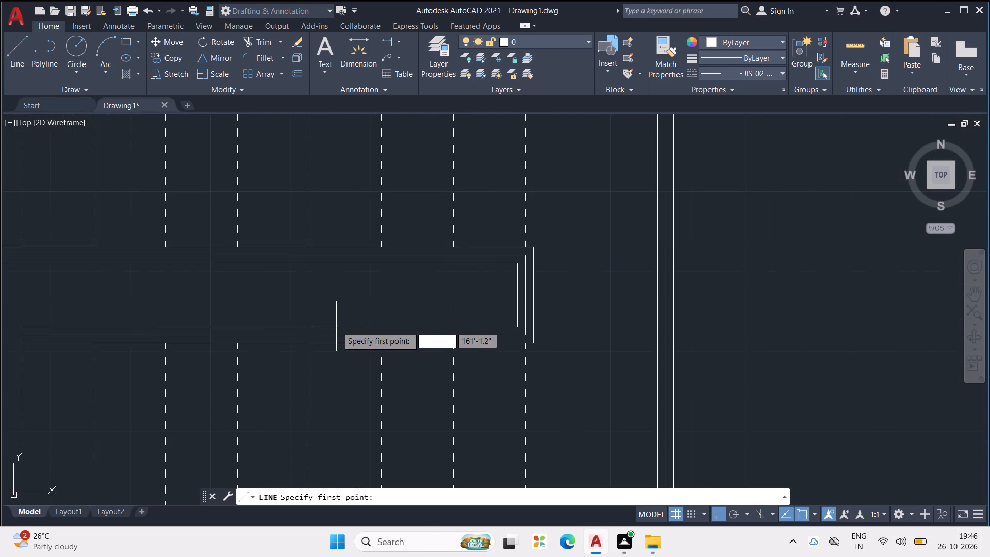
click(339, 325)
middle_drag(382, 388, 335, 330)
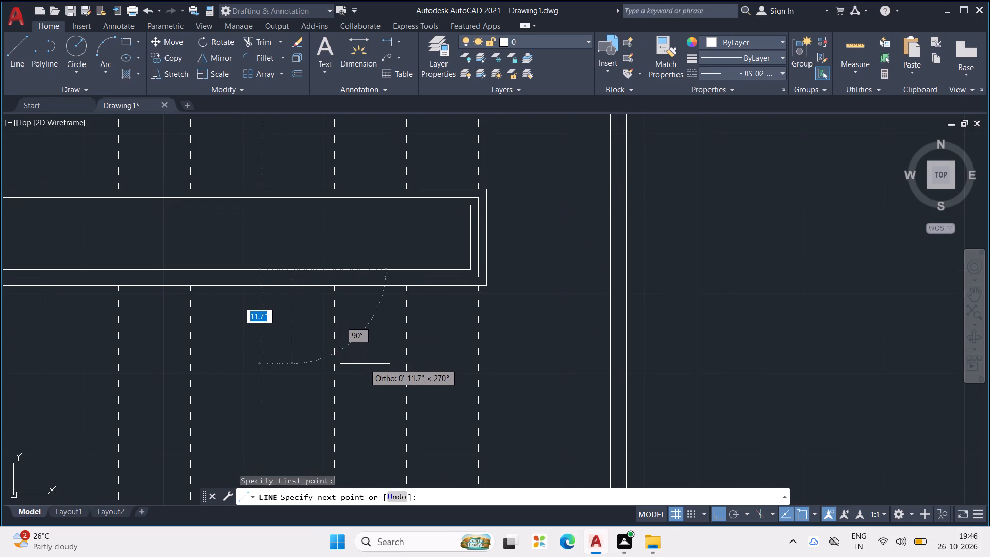
Turn ortho mode off and set the current linetype to ByLayer.
key(F8)
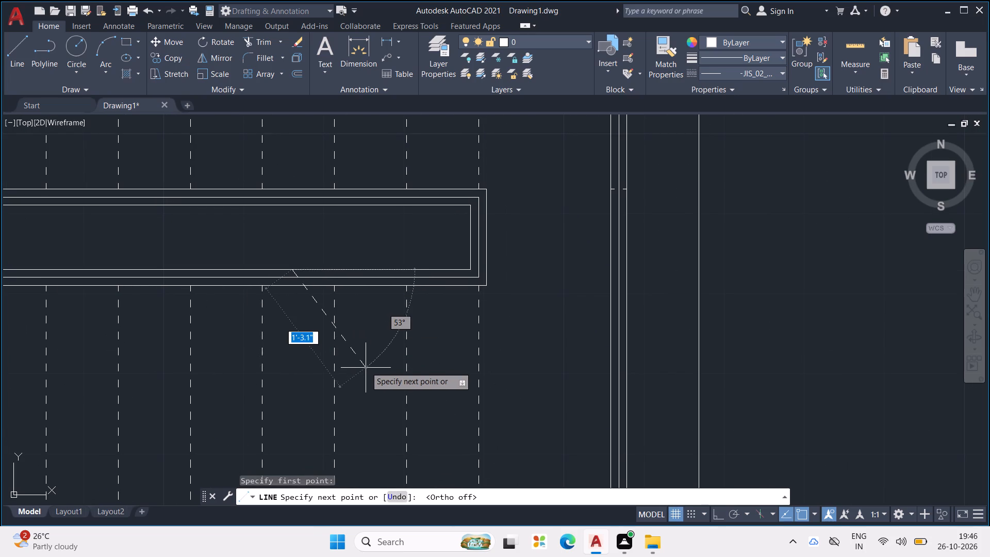
click(766, 76)
click(750, 88)
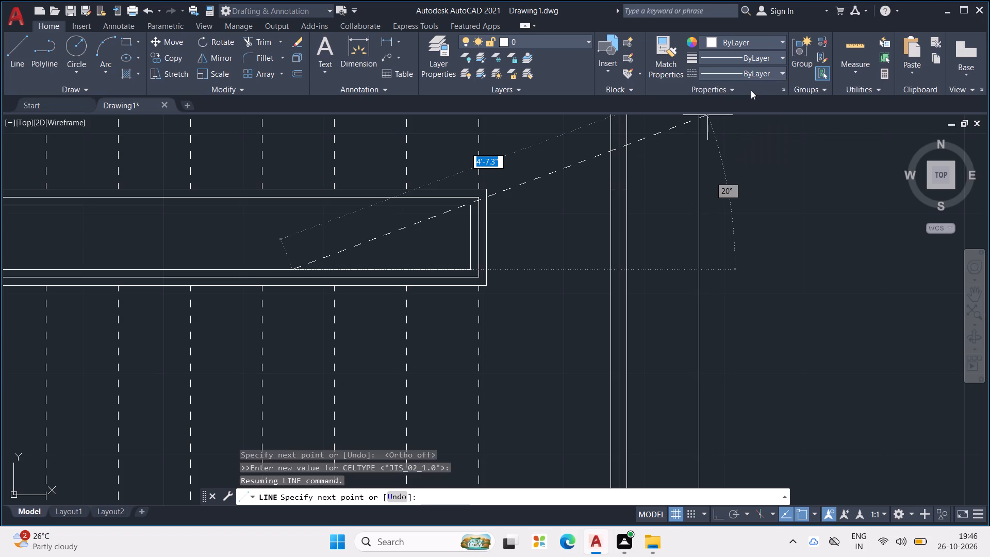
key(Escape)
key(grave)
key(grave)
key(grave)
key(grave)
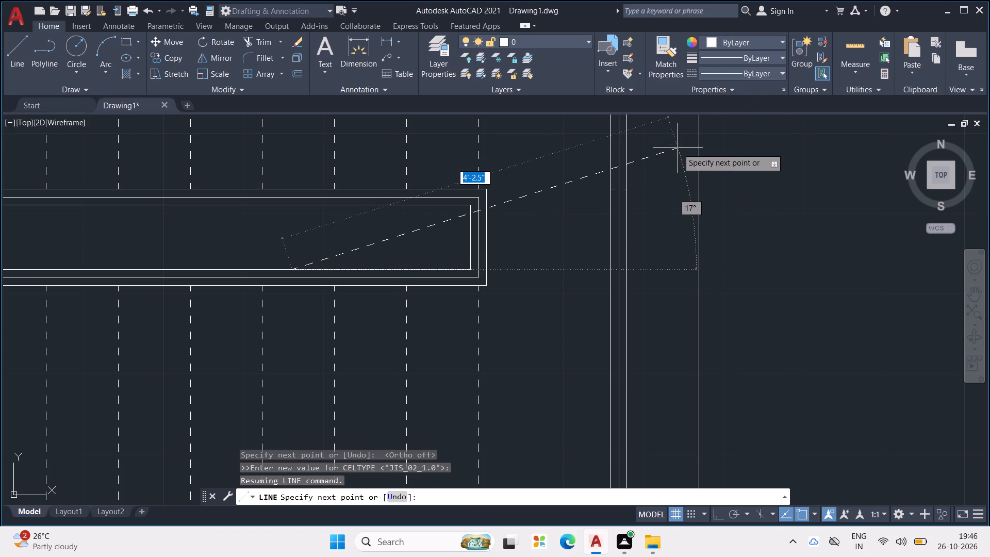
key(Escape)
key(Escape)
key(Escape)
key(Escape)
Draw a zigzag break line across the lower flight from the last tread's bottom end up to the central outline, with 3.5" and 4.7" horizontal jogs.
key(l)
key(Return)
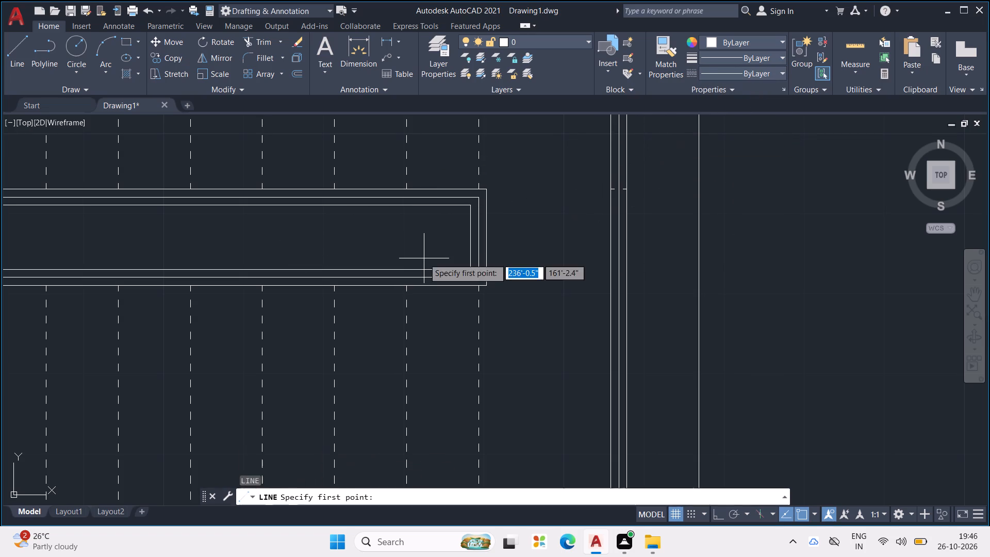
scroll(359, 292, down, 1)
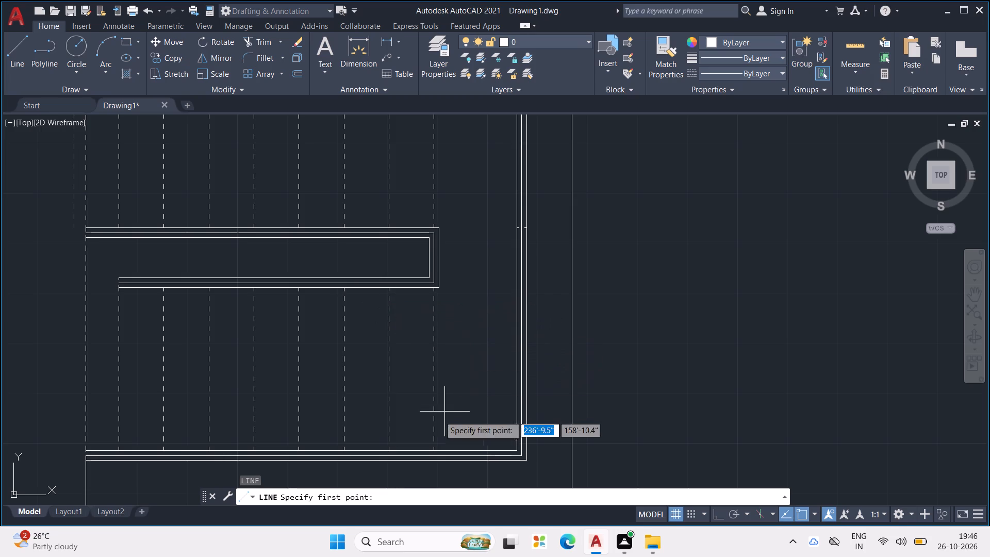
click(434, 448)
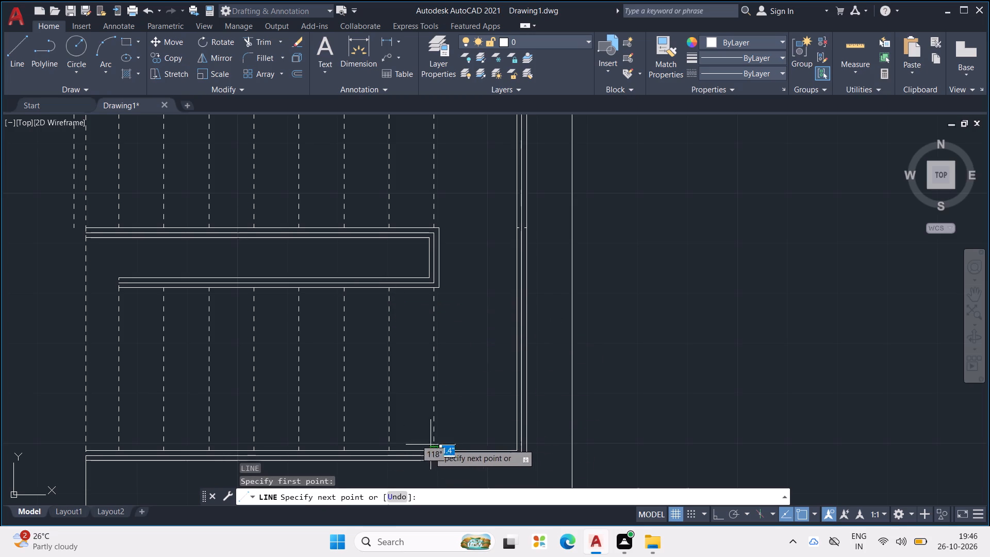
click(400, 391)
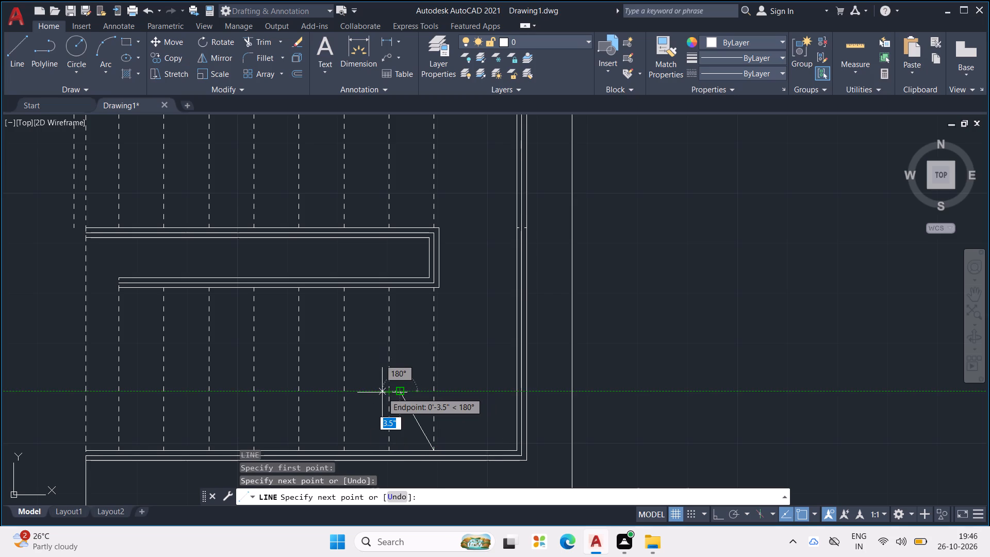
click(382, 392)
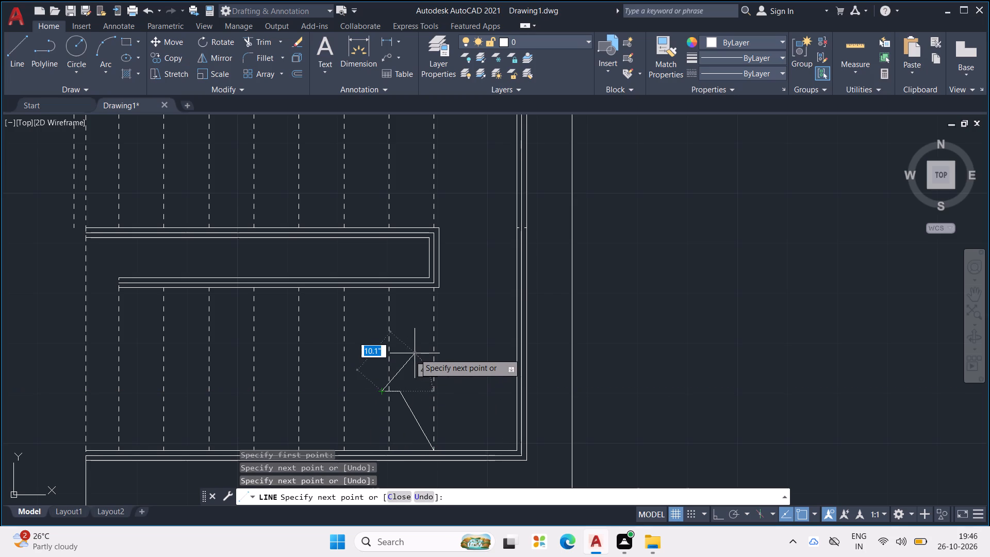
click(412, 359)
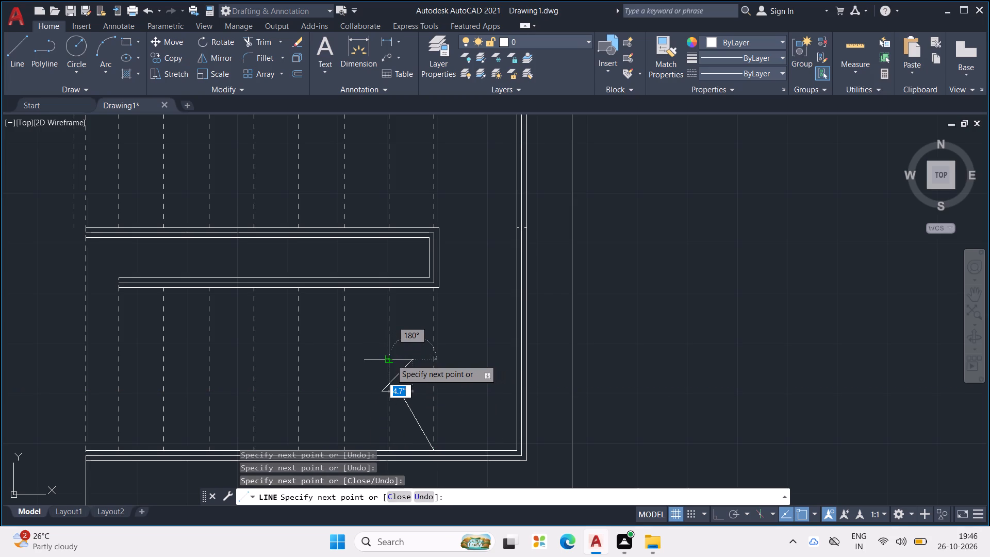
click(391, 359)
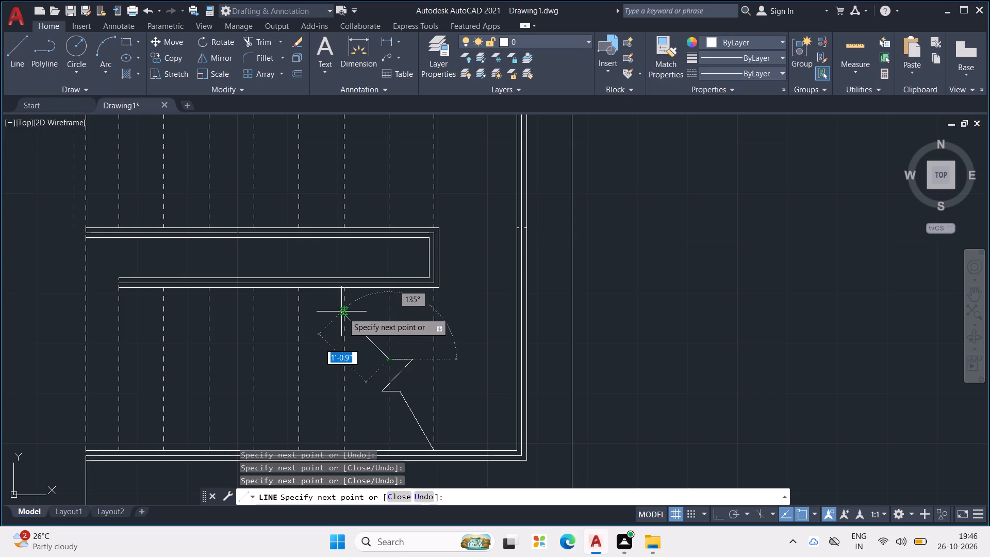
click(319, 291)
scroll(381, 294, down, 2)
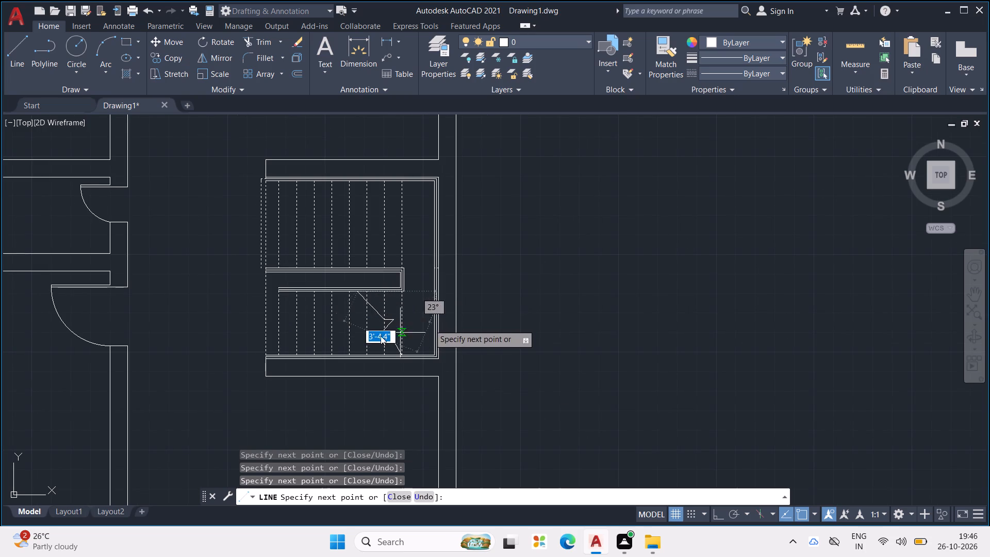
key(Escape)
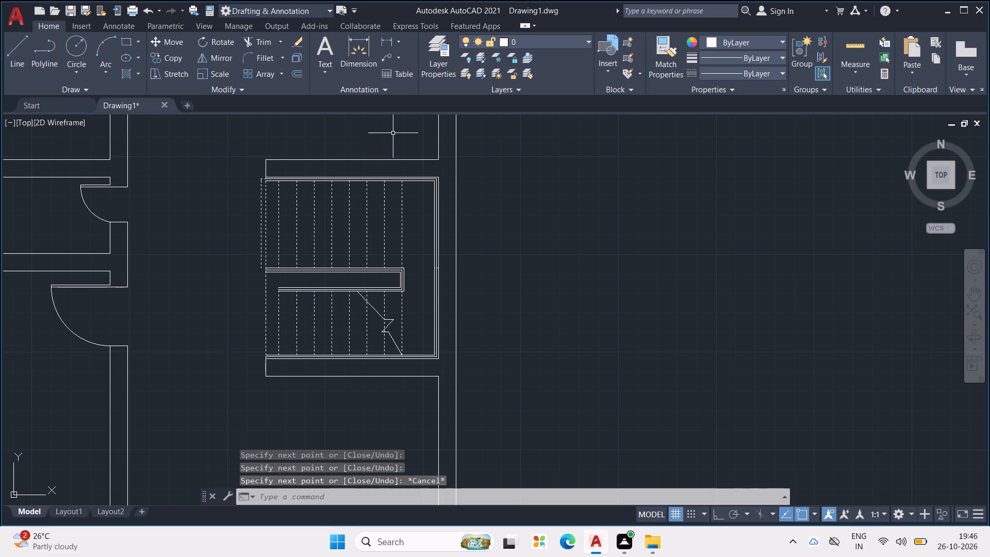
Draw the stair direction line from the upper flight's outermost tread midpoint to the landing, about 4'-2" down, and back to the lower flight's last tread.
key(l)
key(Return)
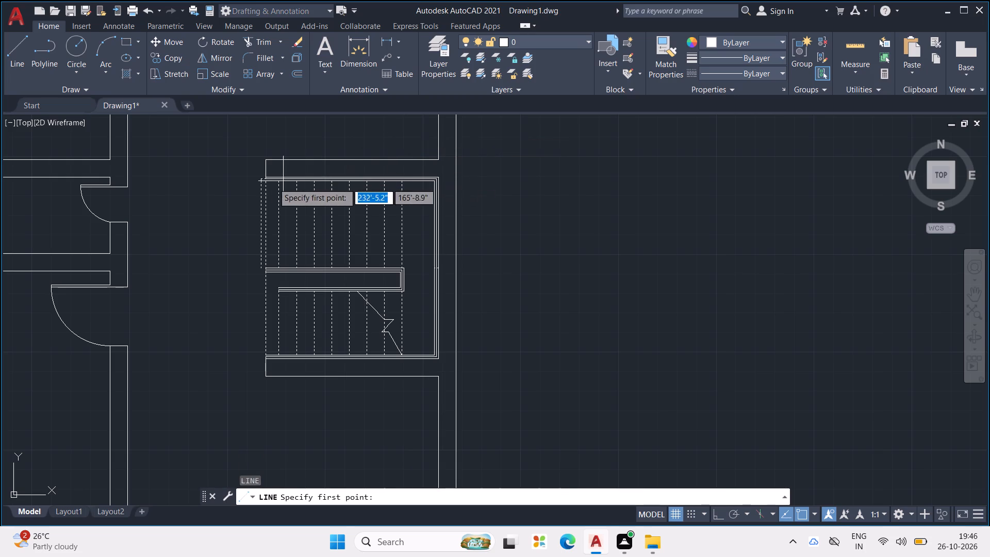
scroll(262, 186, up, 2)
scroll(270, 230, up, 1)
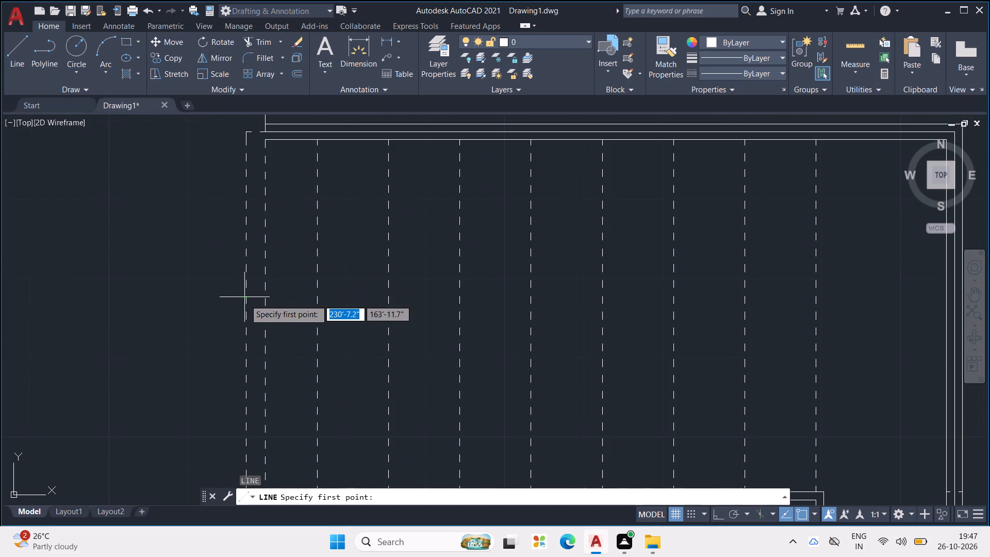
scroll(285, 264, down, 3)
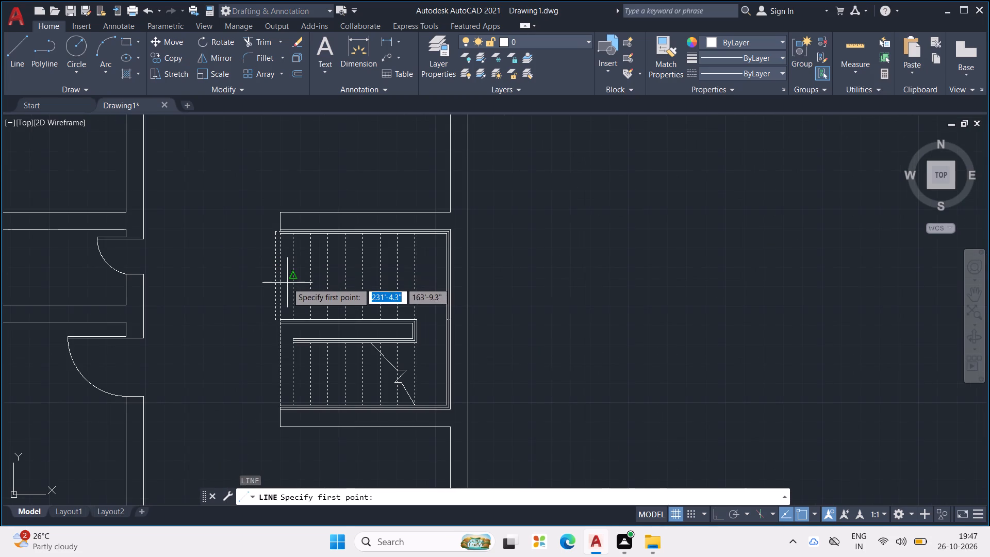
click(273, 276)
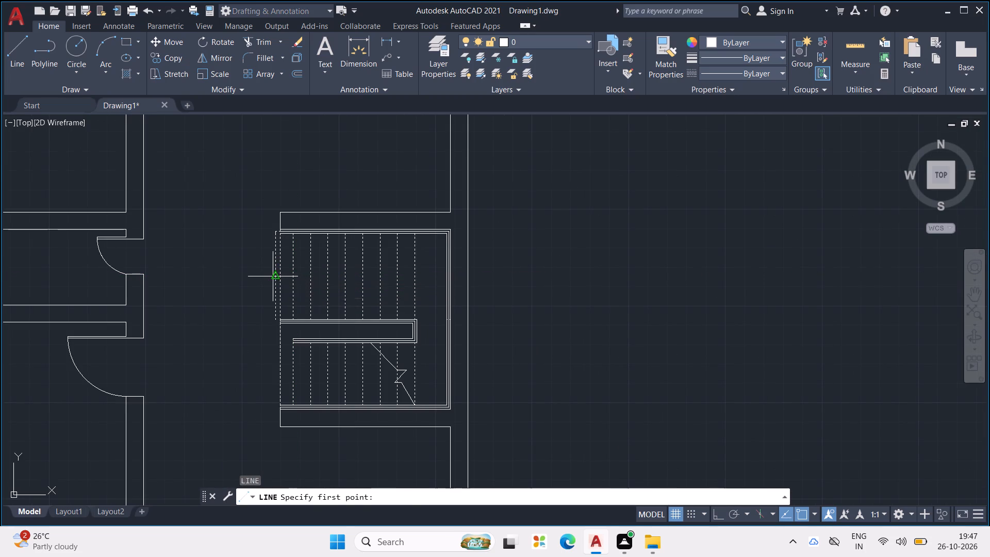
scroll(436, 276, up, 1)
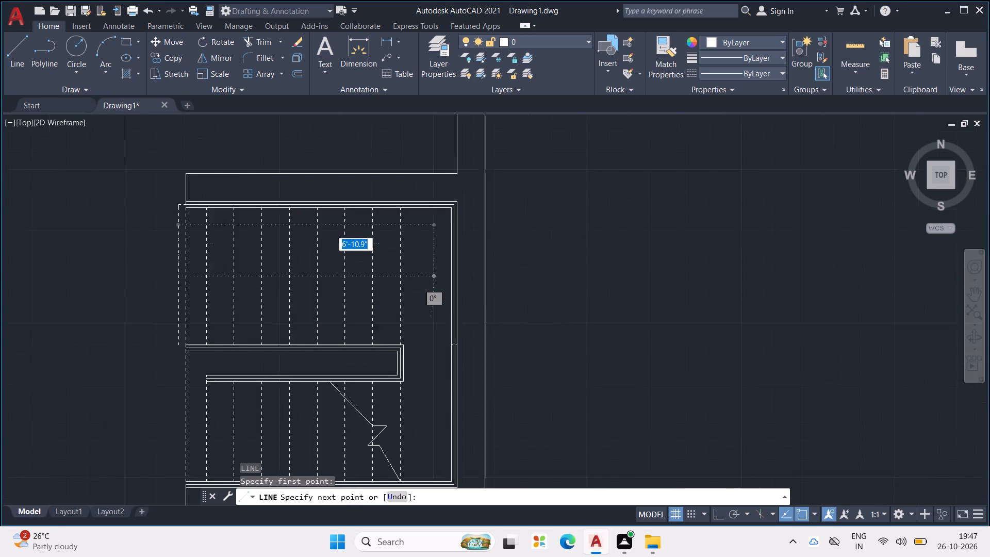
scroll(436, 276, up, 1)
click(423, 277)
scroll(415, 259, down, 2)
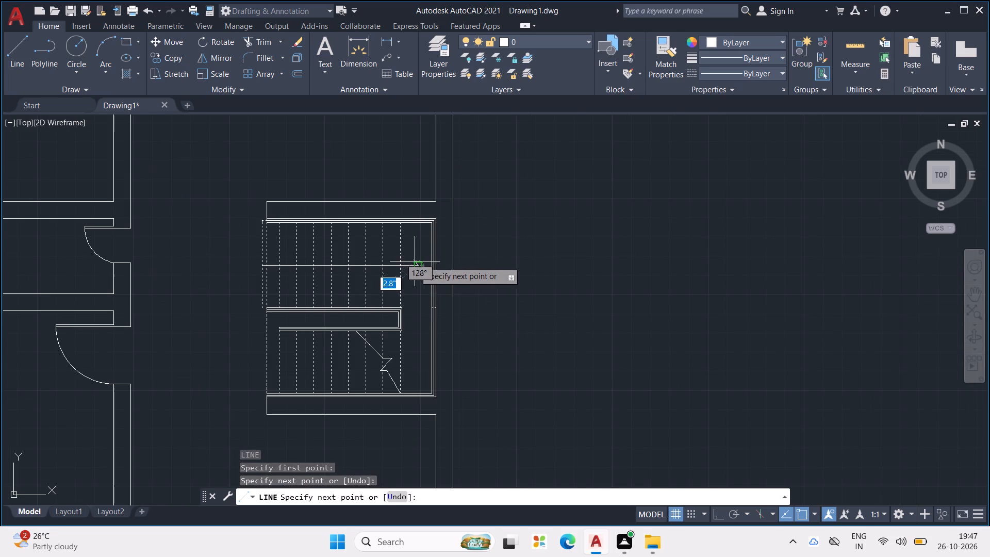
middle_drag(407, 361, 419, 307)
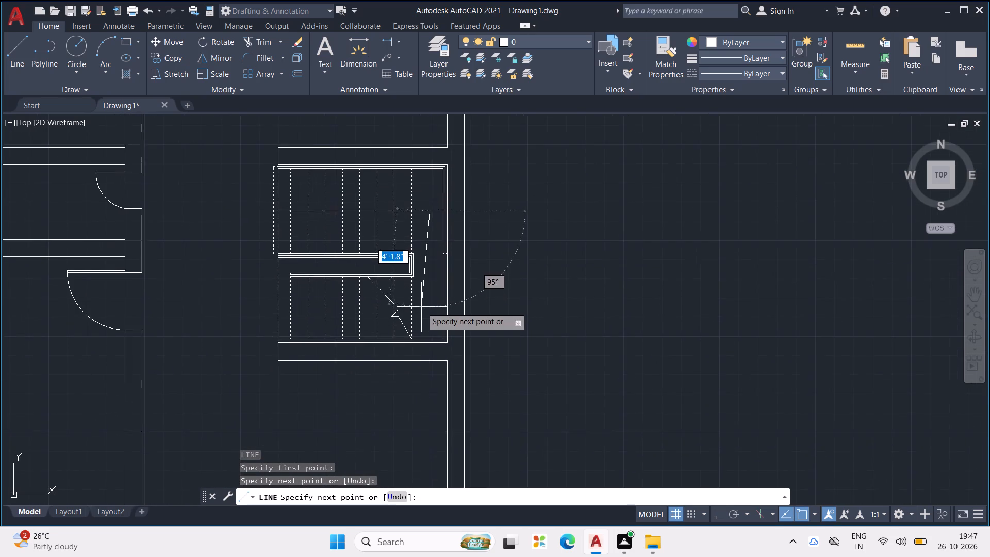
scroll(421, 307, up, 1)
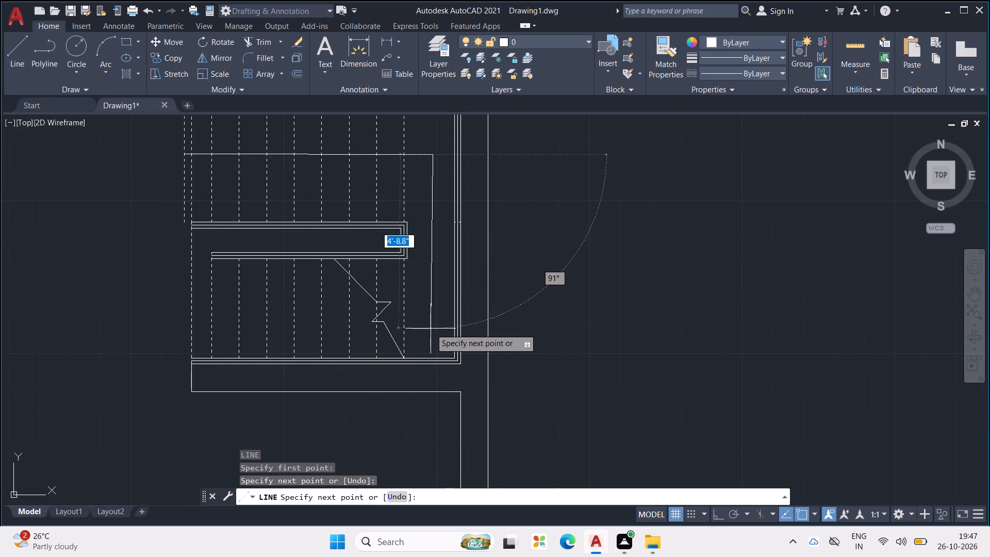
key(F8)
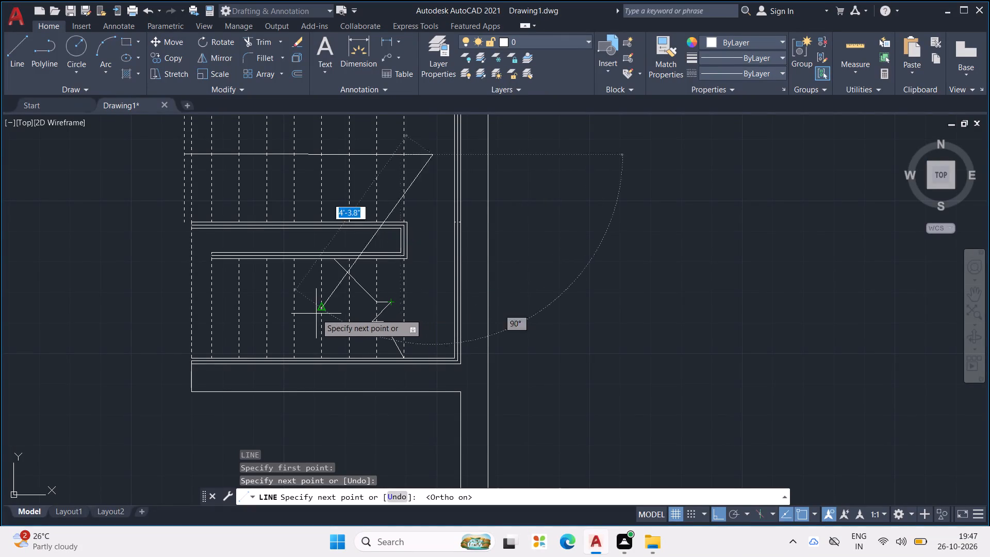
click(433, 309)
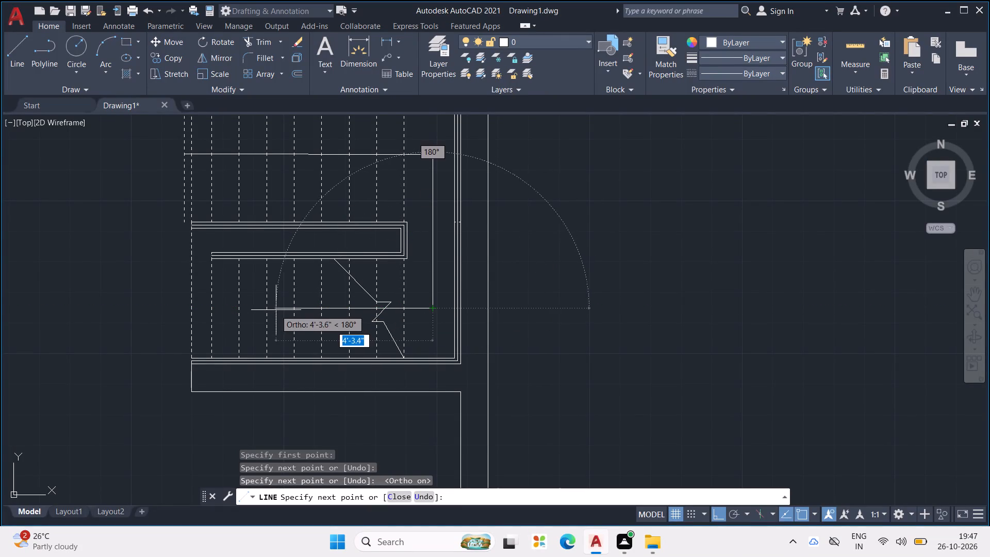
scroll(416, 305, up, 2)
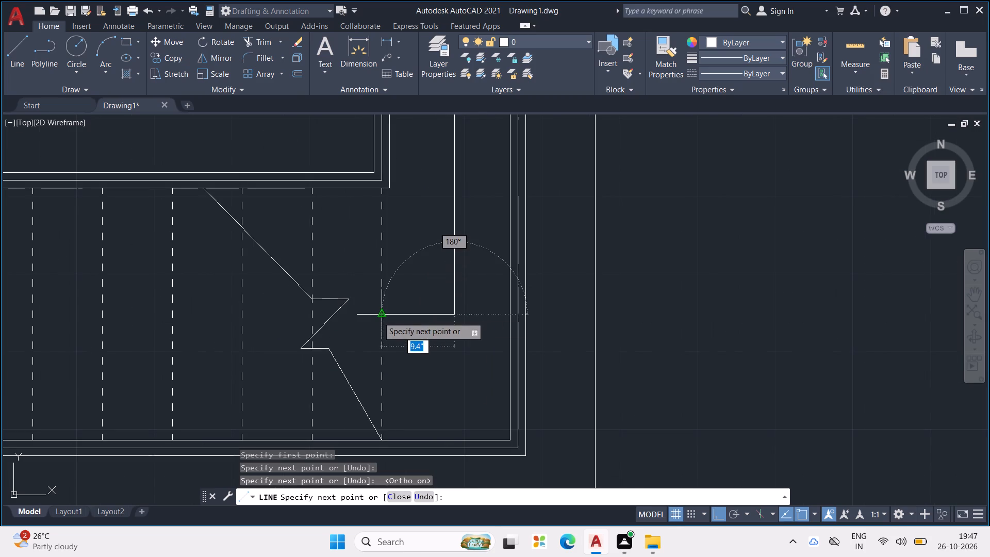
click(378, 317)
key(Escape)
key(Escape)
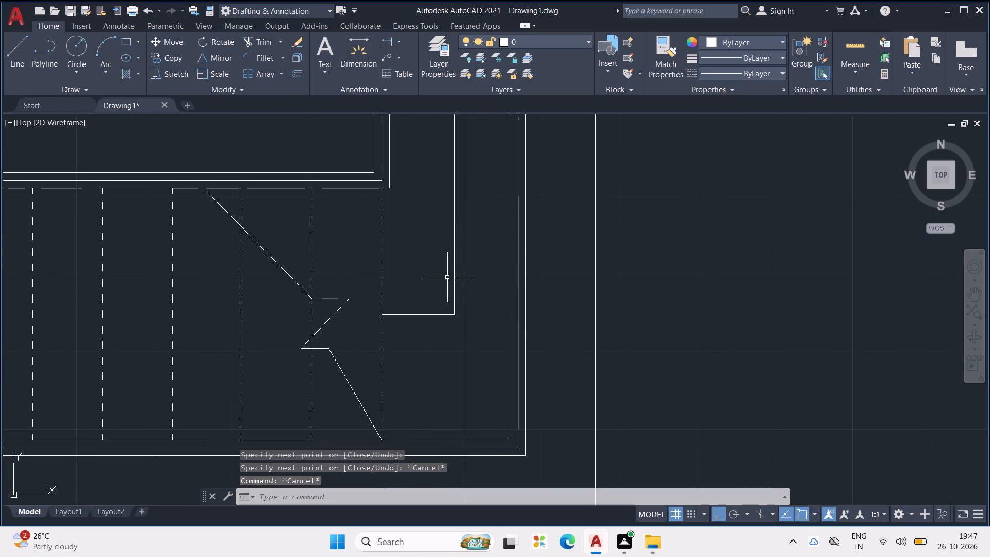
Add an open arrowhead of two short slanted lines at the direction line's end on the lower flight, with ortho off.
key(l)
key(Return)
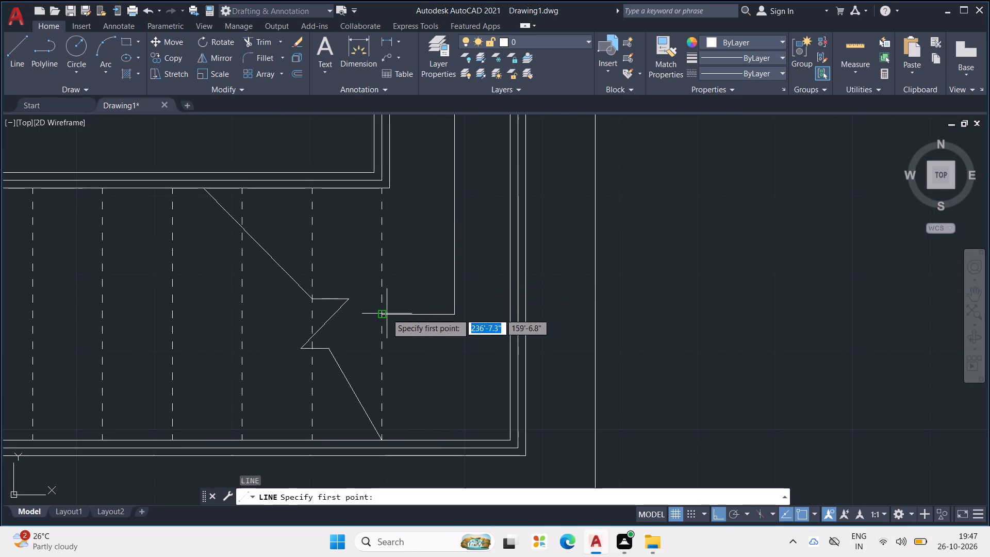
click(383, 314)
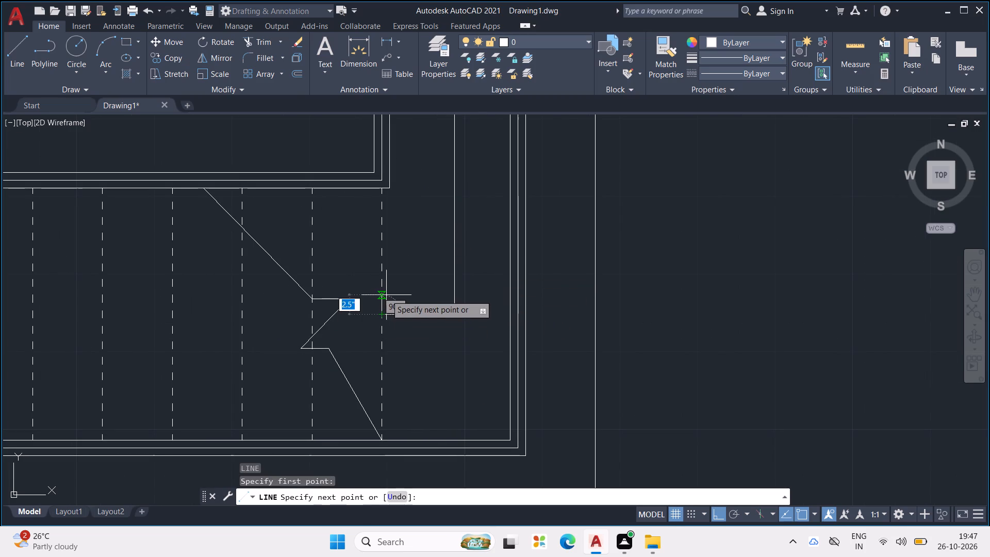
key(F8)
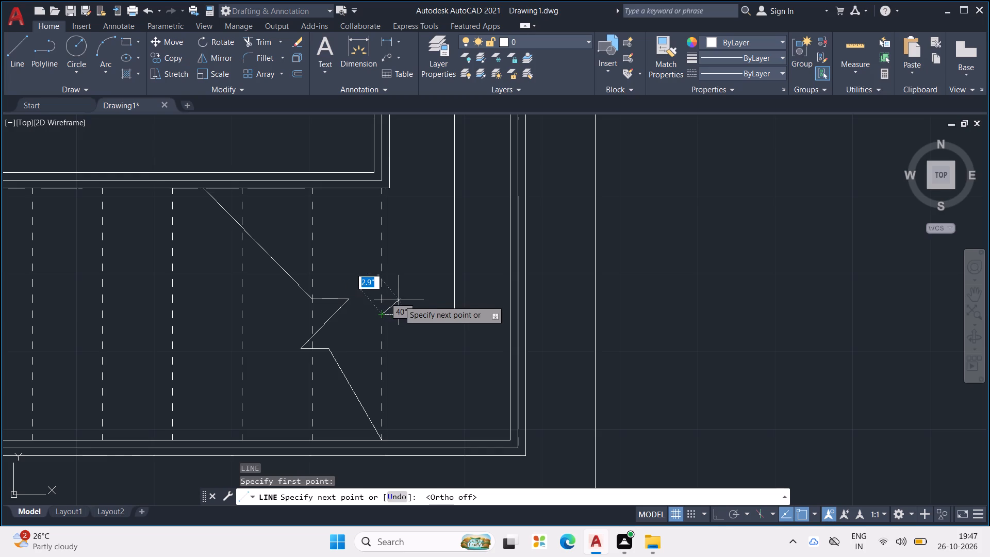
click(409, 283)
key(Escape)
key(Escape)
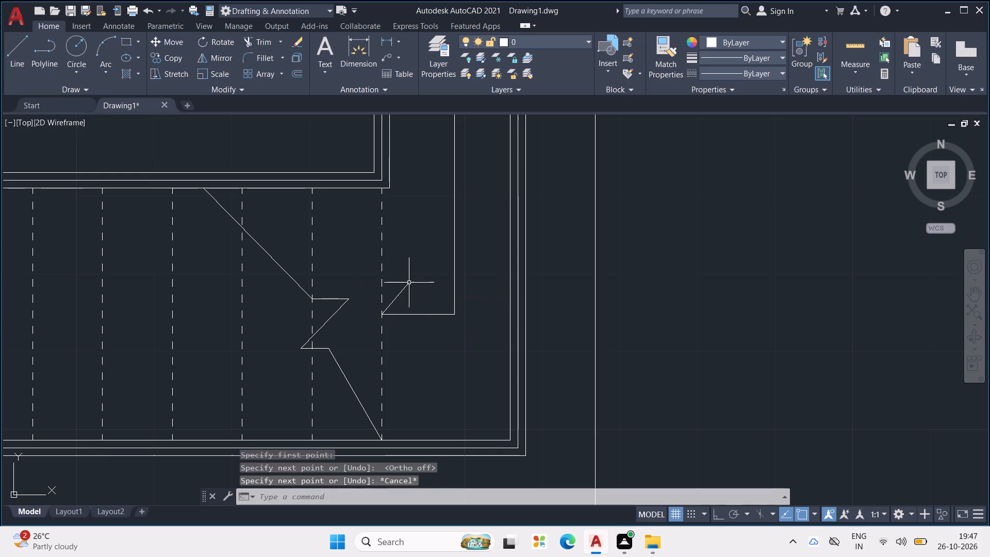
key(l)
key(Return)
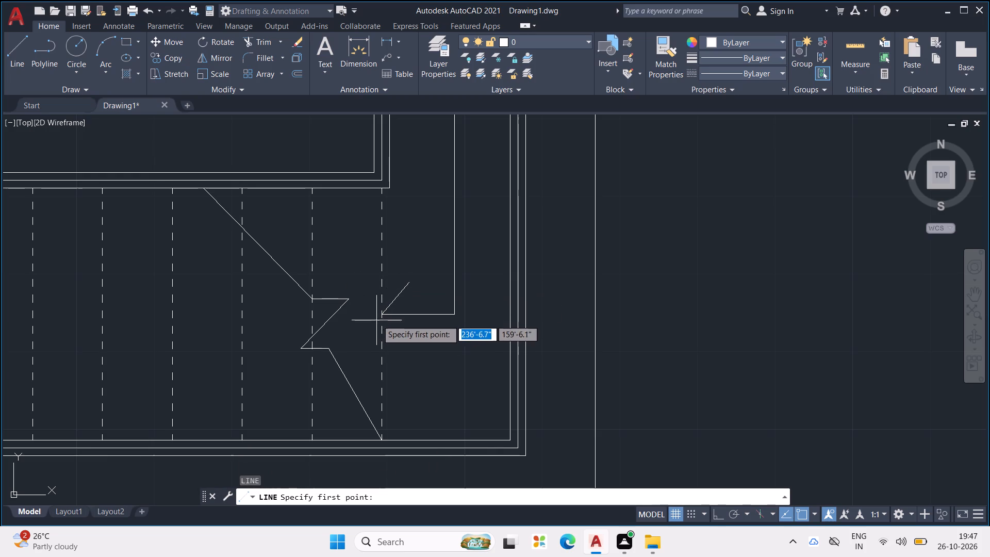
click(381, 317)
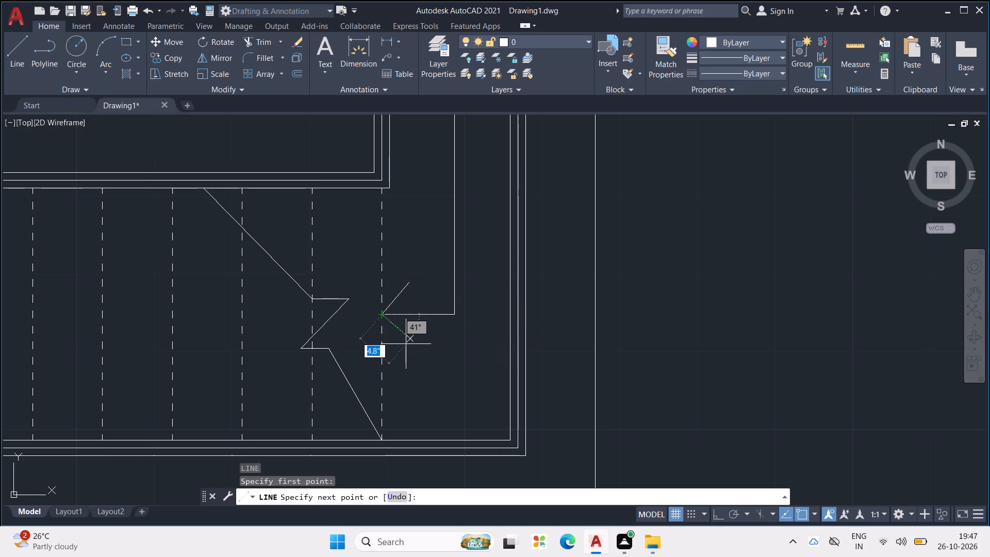
click(410, 349)
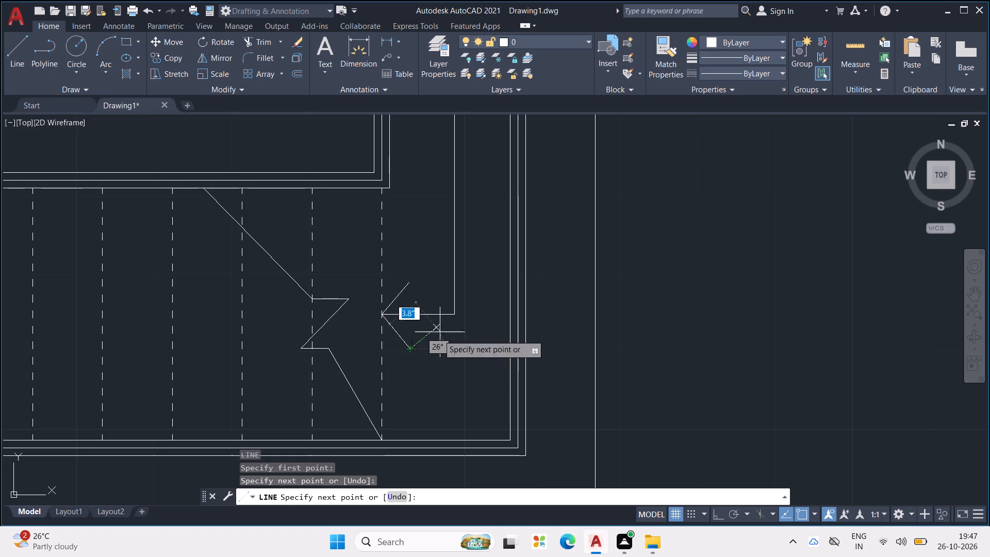
scroll(439, 325, down, 1)
key(Escape)
key(Escape)
key(Escape)
key(Escape)
key(Escape)
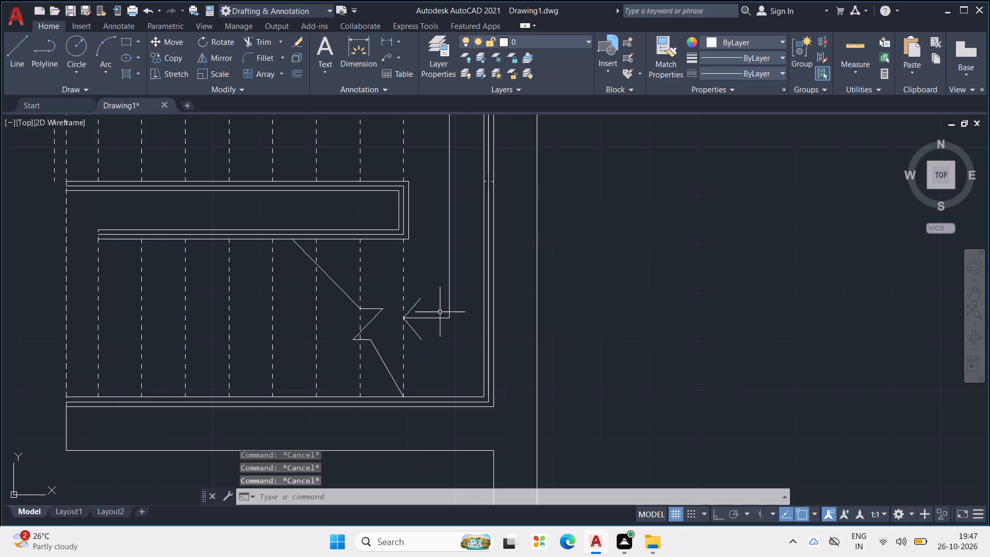
Dimension 12' down the outer wall from the plan's upper-left corner, with ortho on, placing the dimension line inside the upper-left room.
scroll(401, 296, down, 2)
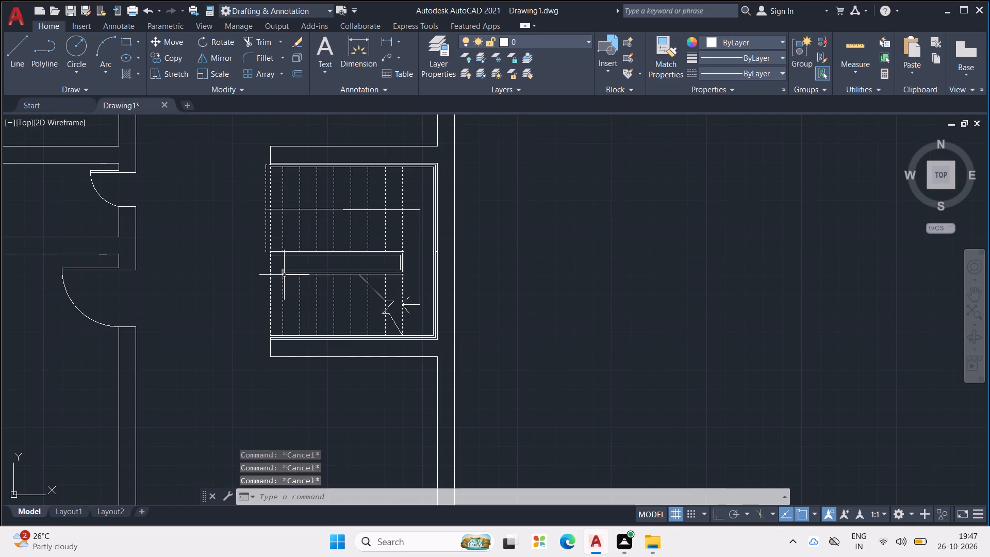
middle_drag(310, 259, 432, 323)
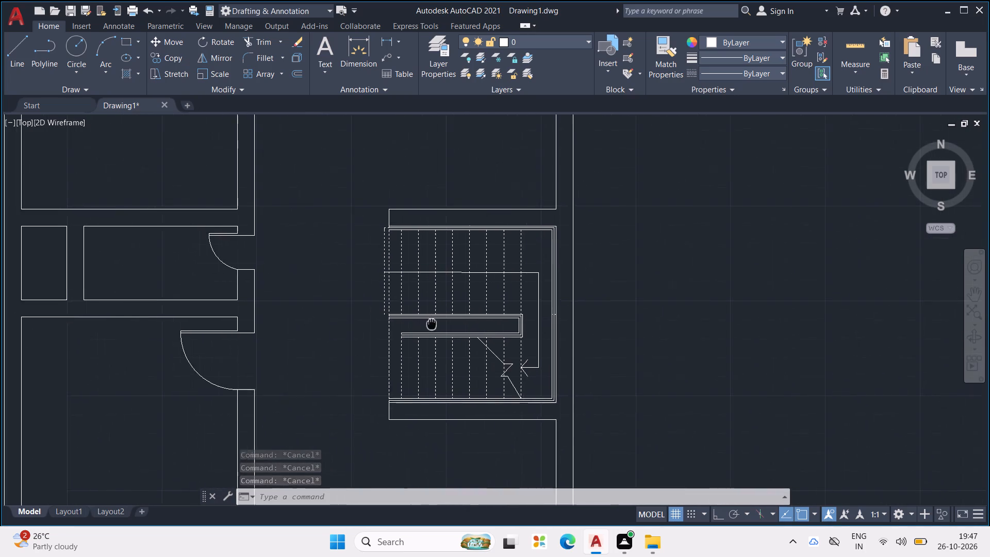
middle_drag(432, 323, 465, 321)
scroll(392, 241, down, 3)
scroll(352, 227, up, 1)
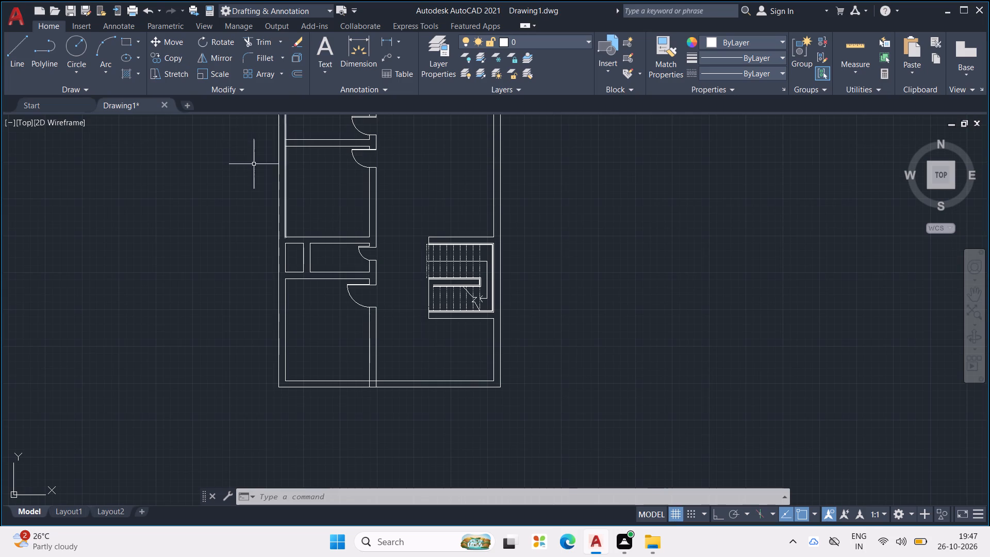
click(358, 48)
middle_drag(386, 206, 430, 334)
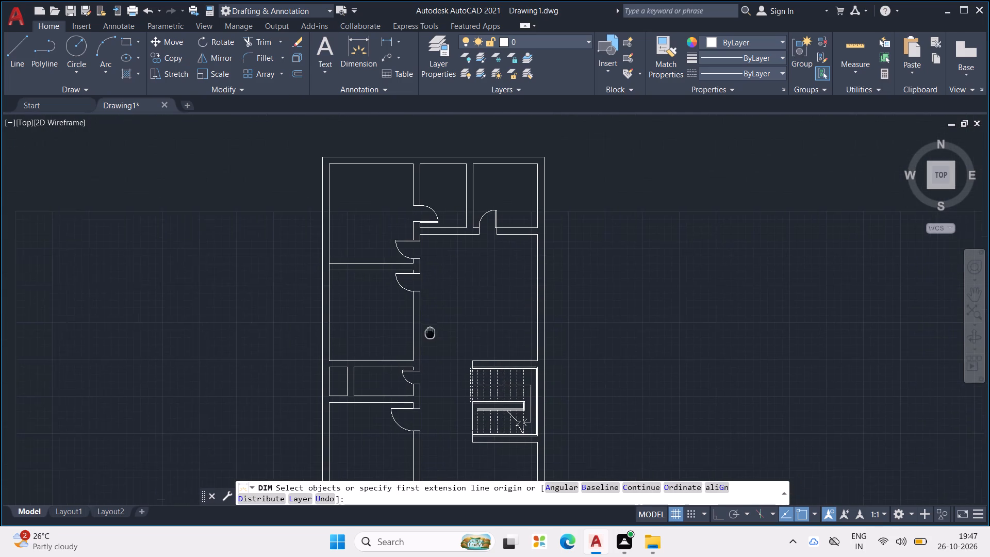
middle_drag(430, 334, 430, 335)
scroll(339, 174, up, 1)
middle_drag(325, 193, 335, 266)
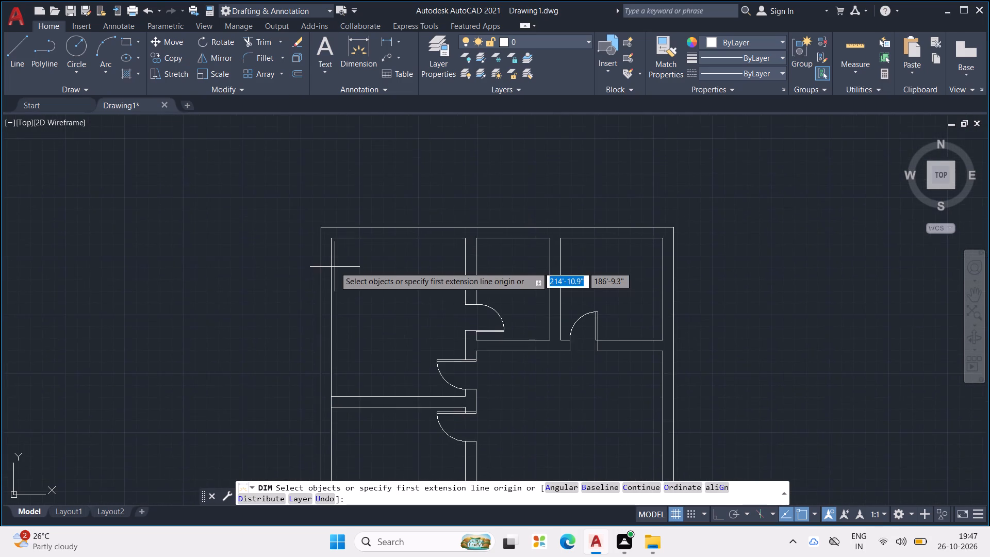
scroll(335, 267, up, 1)
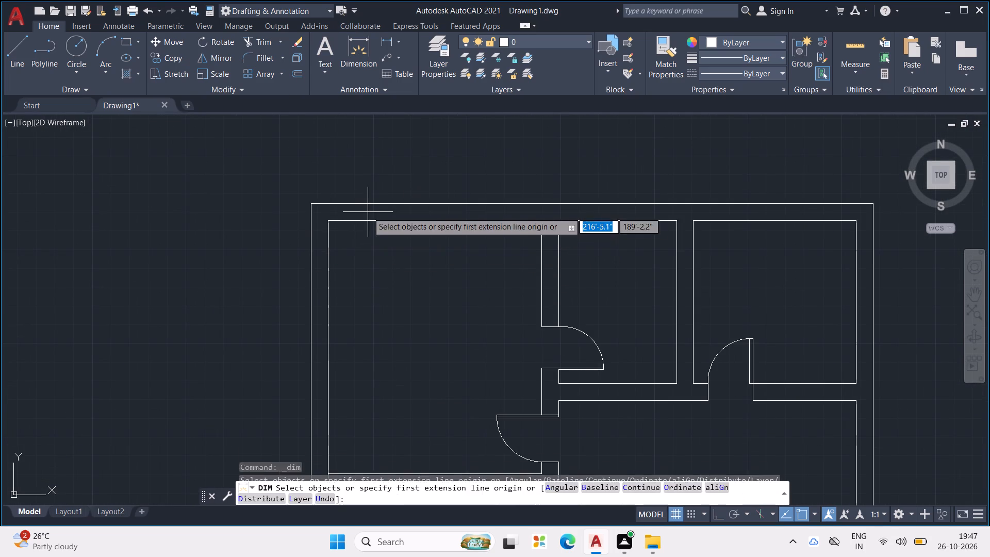
click(312, 205)
middle_drag(326, 252, 326, 158)
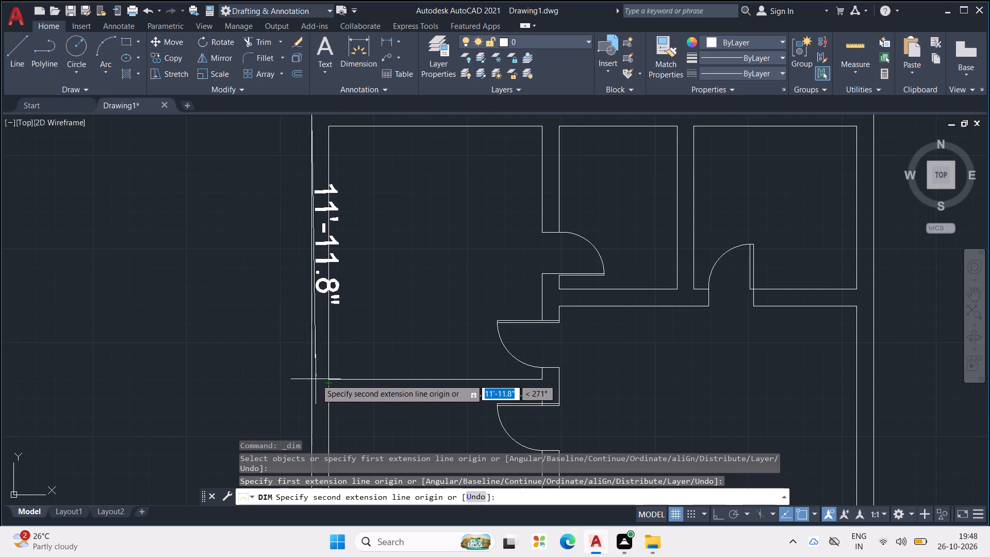
key(F8)
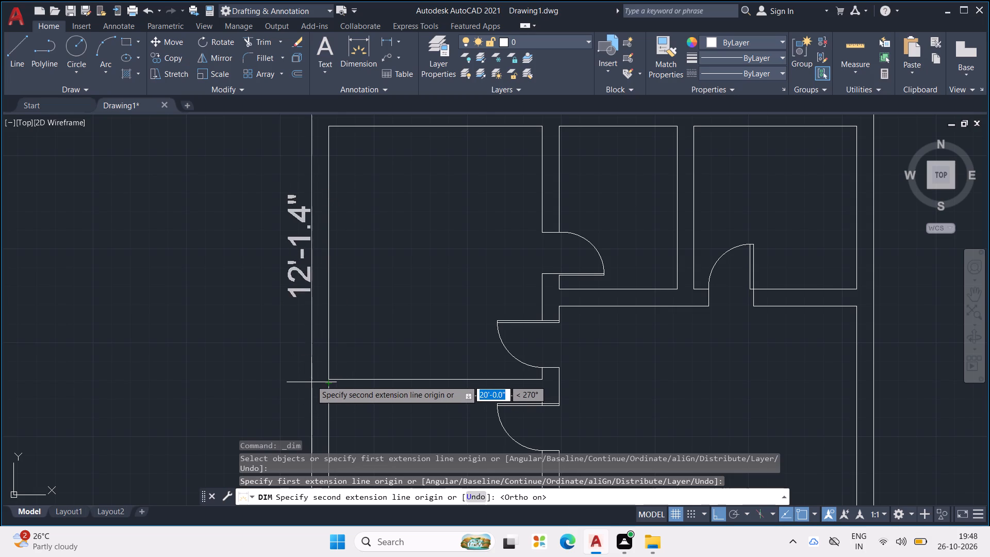
middle_drag(311, 380, 471, 355)
scroll(471, 354, down, 2)
scroll(471, 350, up, 1)
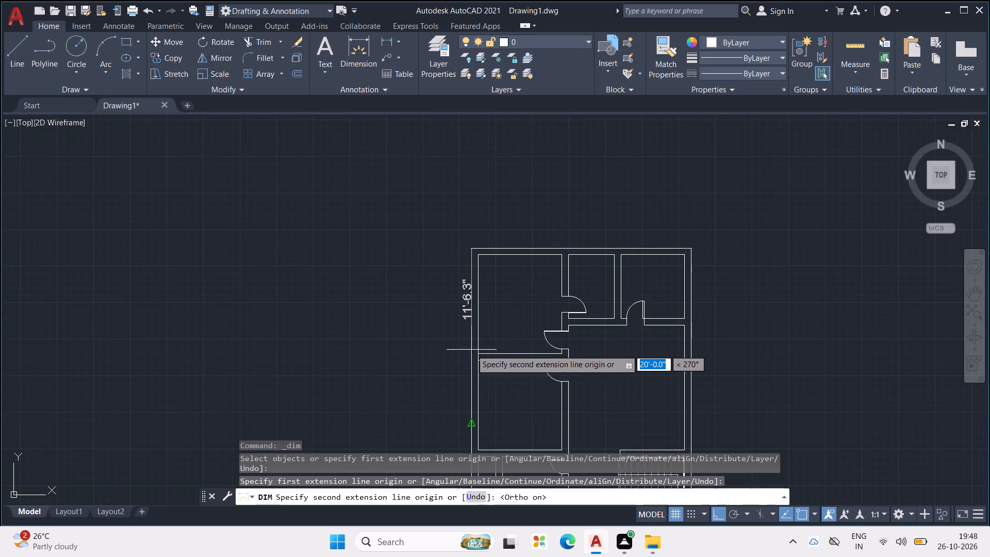
scroll(471, 350, up, 1)
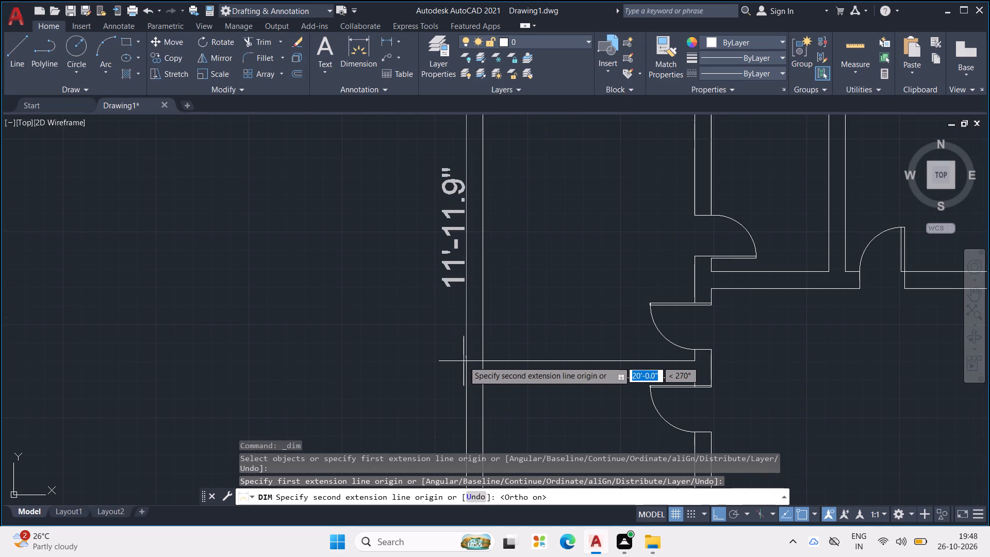
text(12')
key(Return)
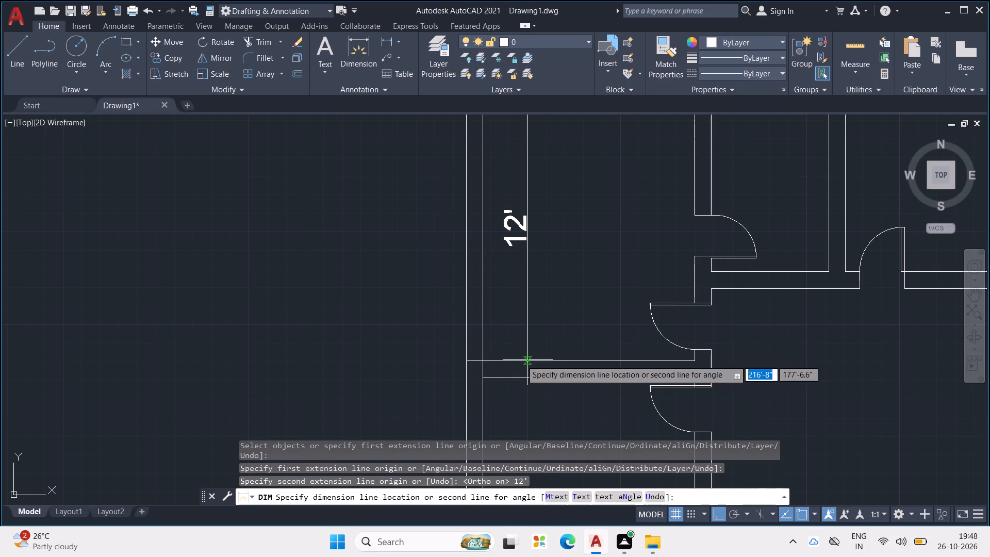
click(521, 360)
scroll(521, 360, down, 2)
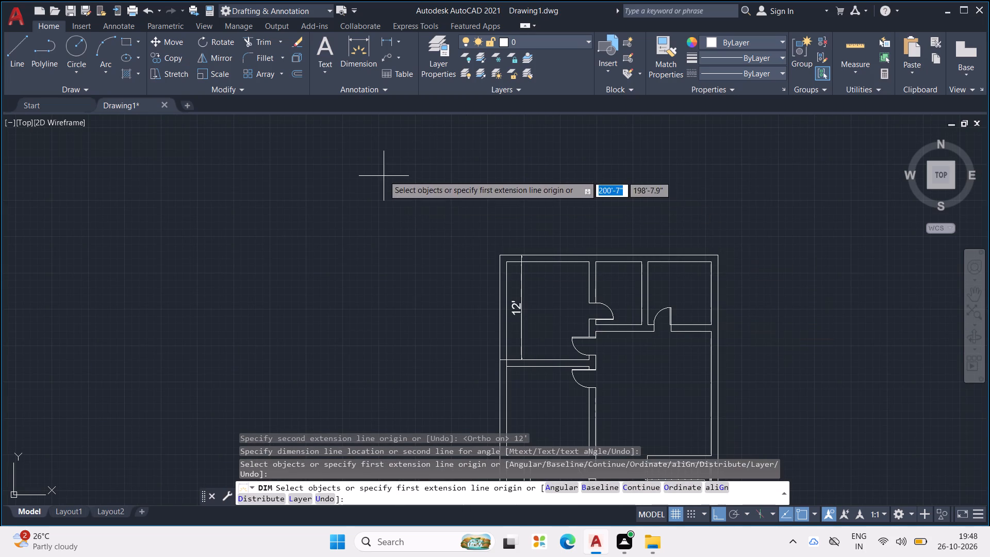
Dimension 11' along the top outer wall from the plan's upper-left corner, placing the dimension line inside the upper-left room.
click(361, 53)
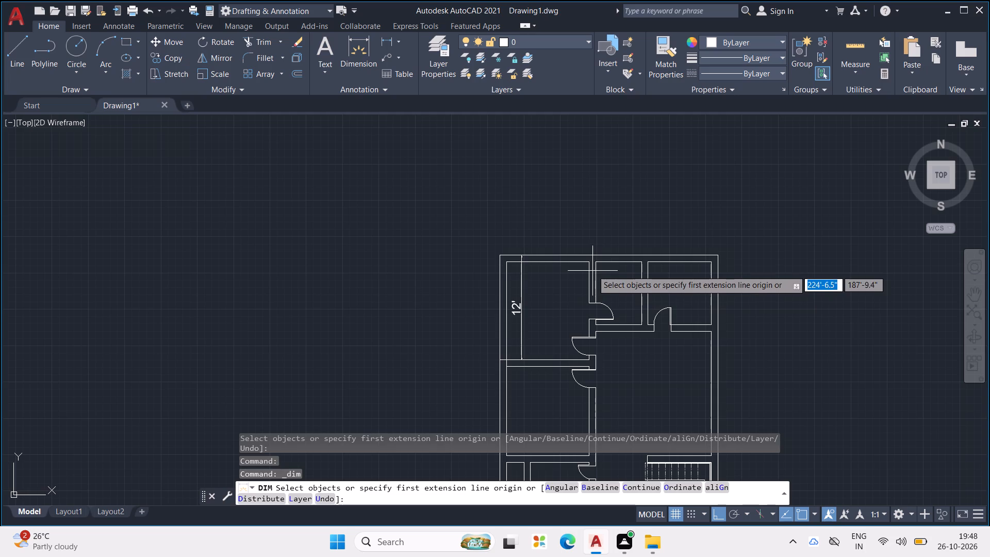
scroll(580, 258, up, 3)
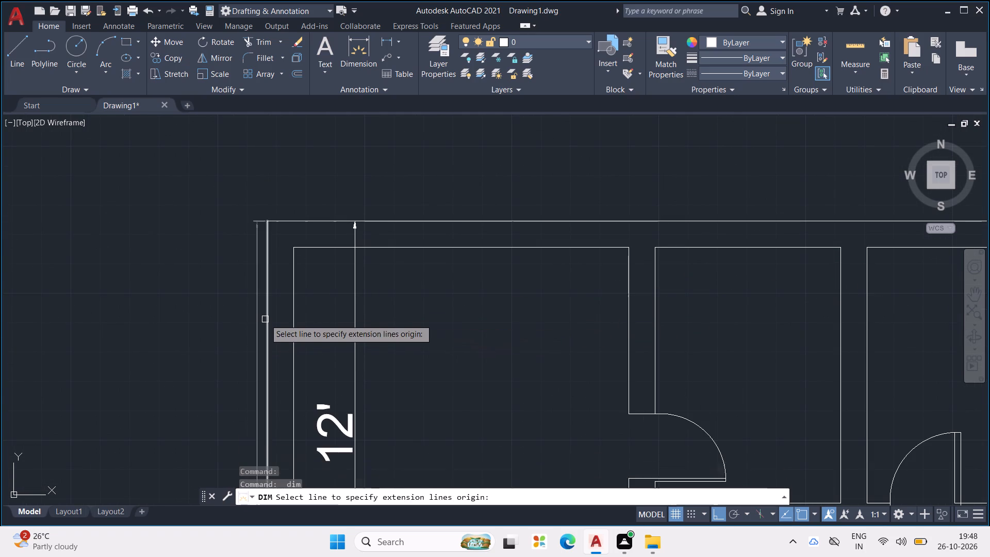
click(265, 220)
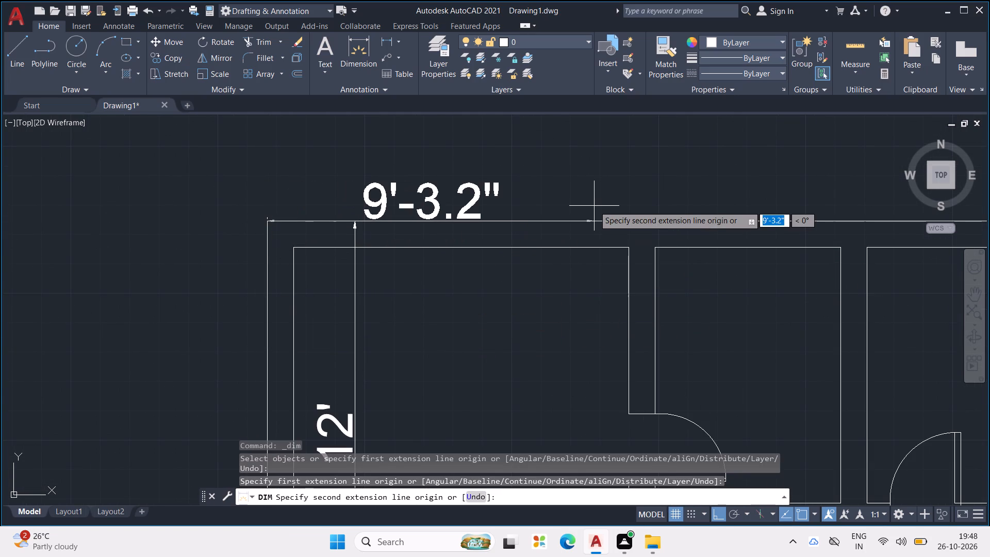
text(11')
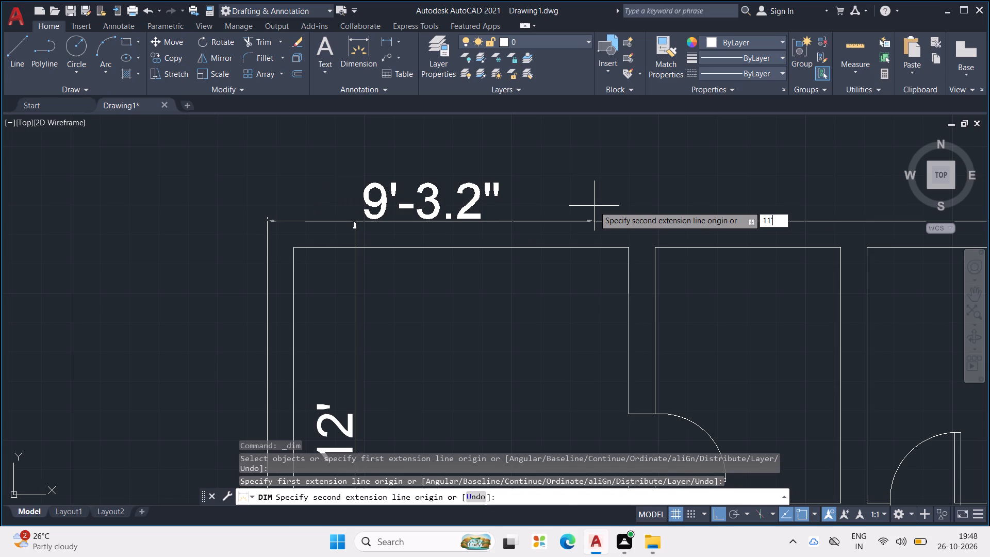
key(Return)
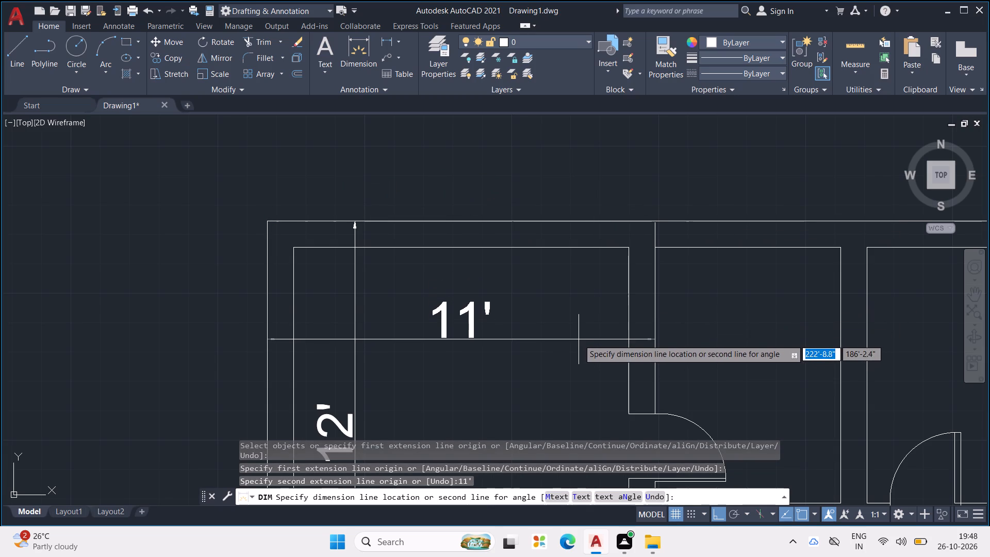
click(568, 320)
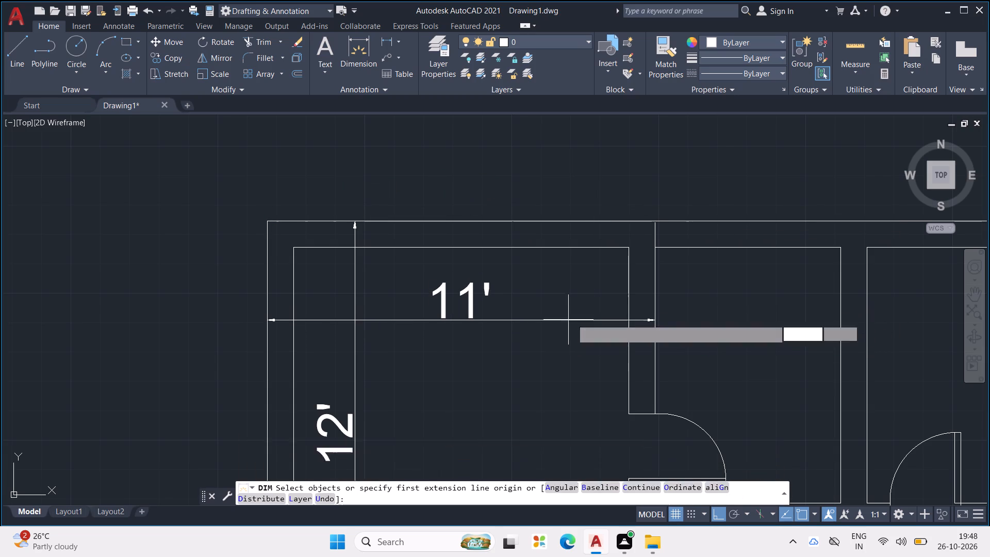
Dimension 6' across the small upper-middle room from the partition corner above its door, placing the dimension line above the door swing.
middle_drag(574, 319, 447, 334)
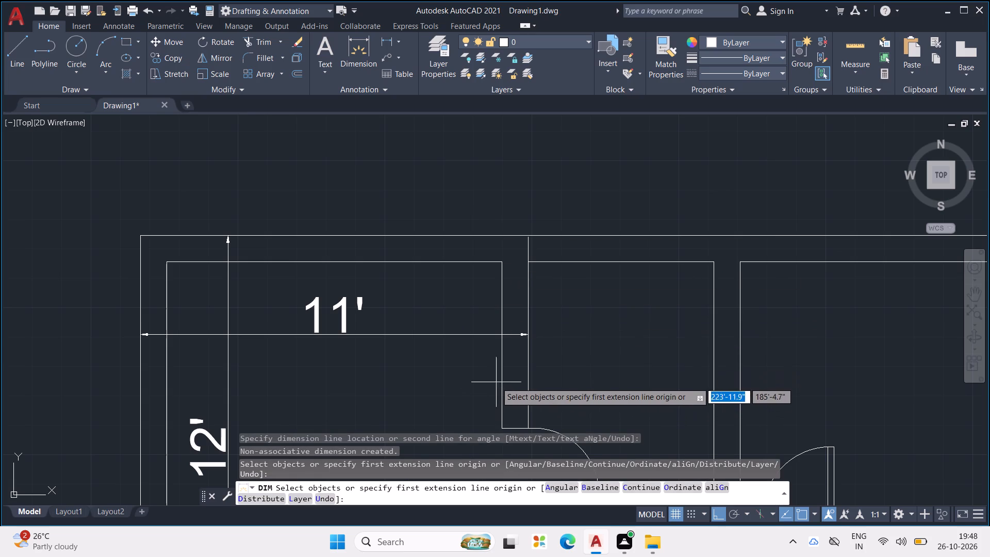
middle_drag(690, 383, 670, 352)
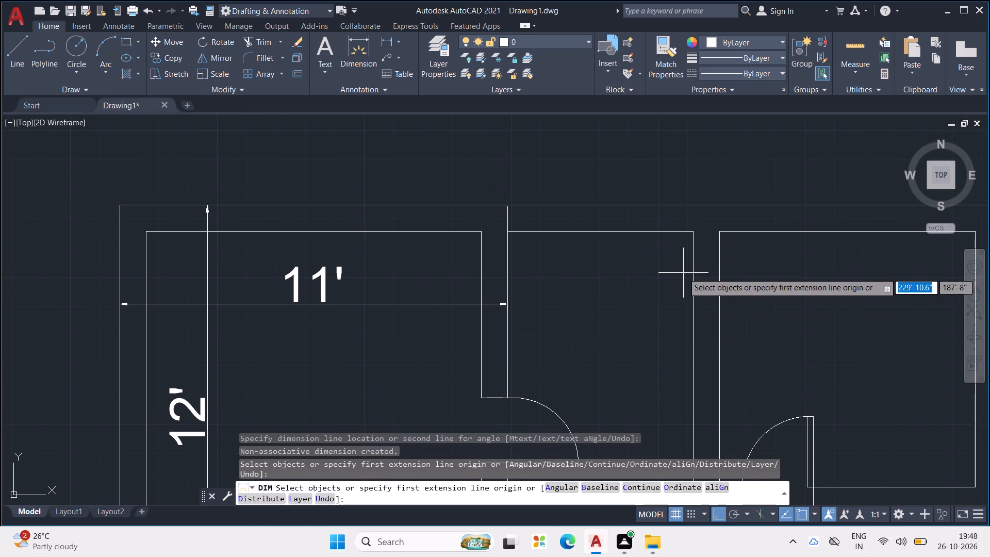
middle_drag(669, 339, 646, 286)
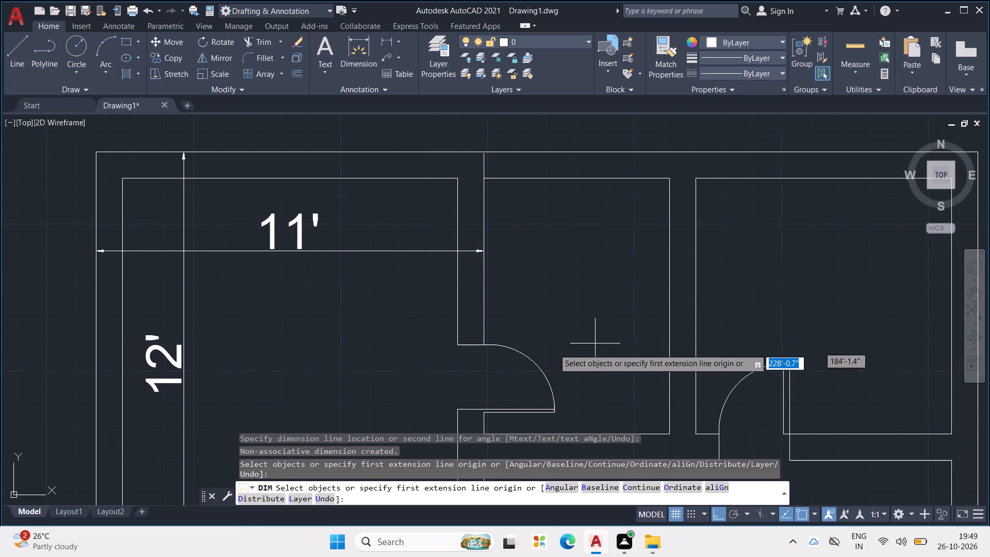
click(461, 346)
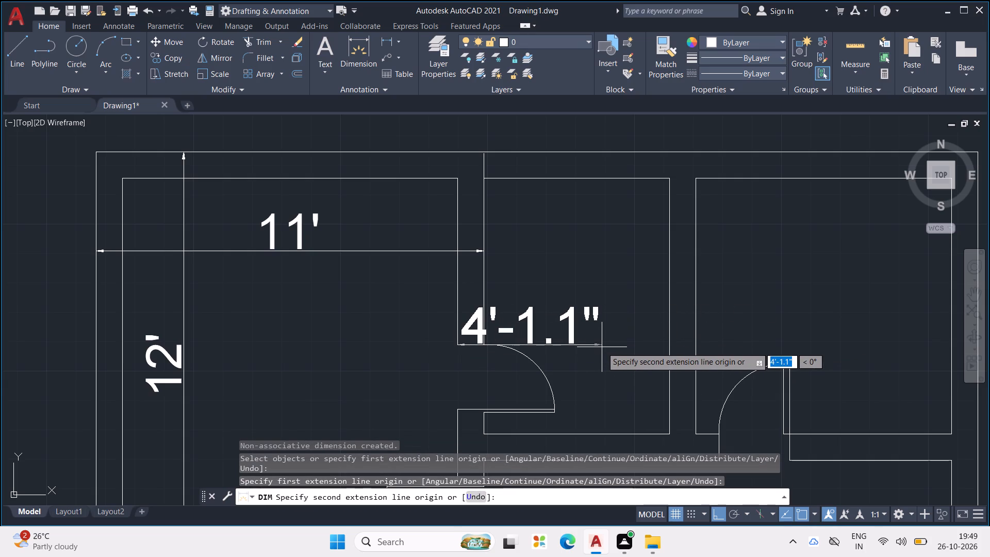
text(6')
key(Return)
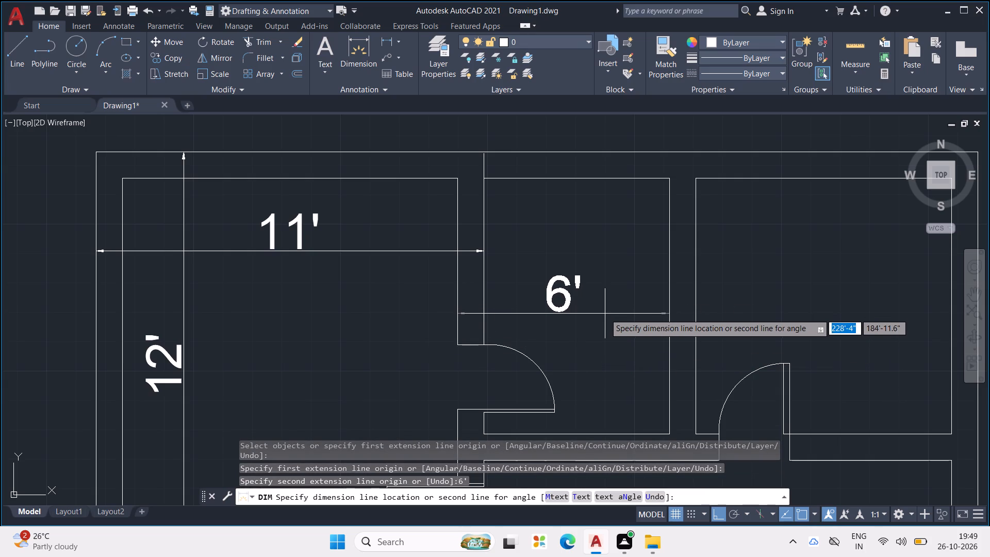
click(605, 317)
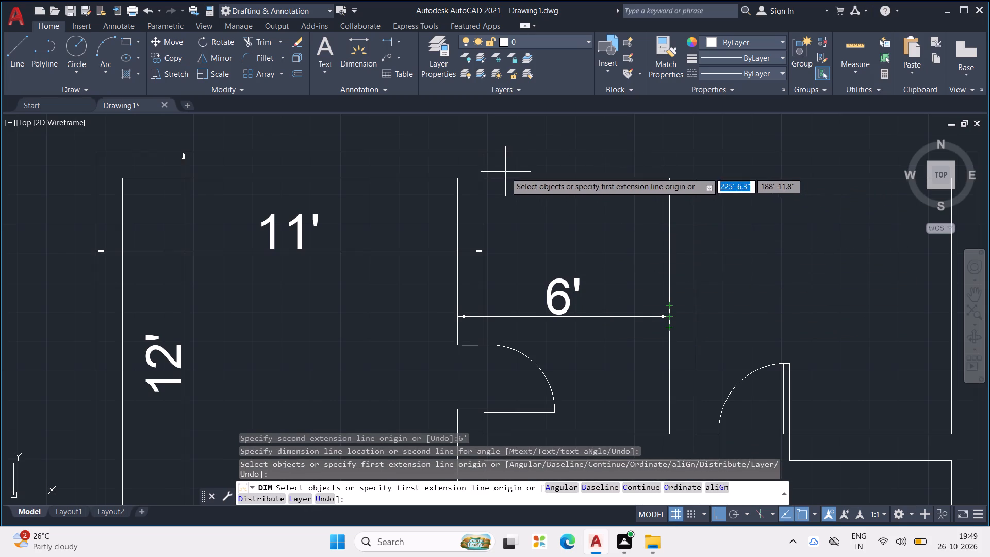
Dimension 8' down from the top outer wall at the upper-middle room's left partition, placing the dimension line near the room's right side.
click(485, 154)
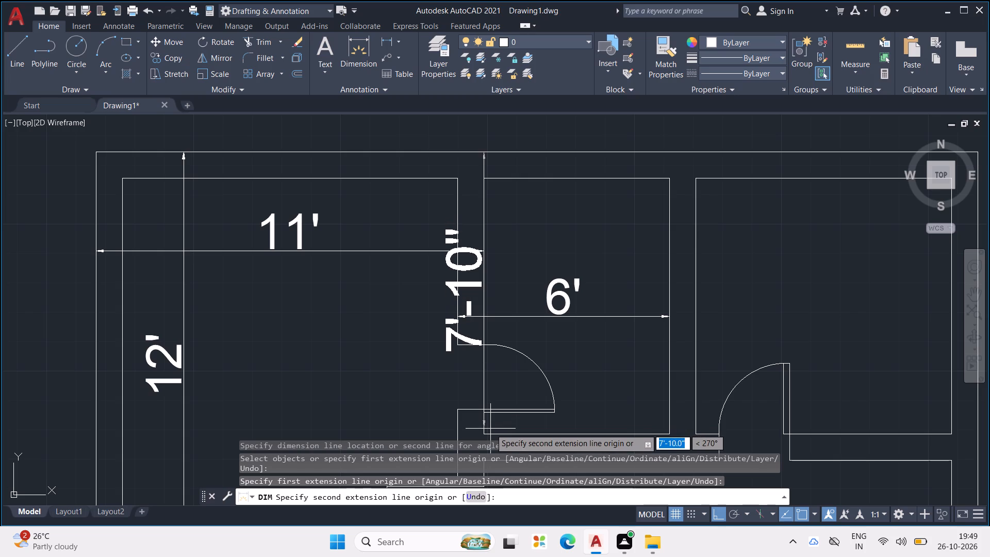
text(8')
key(Return)
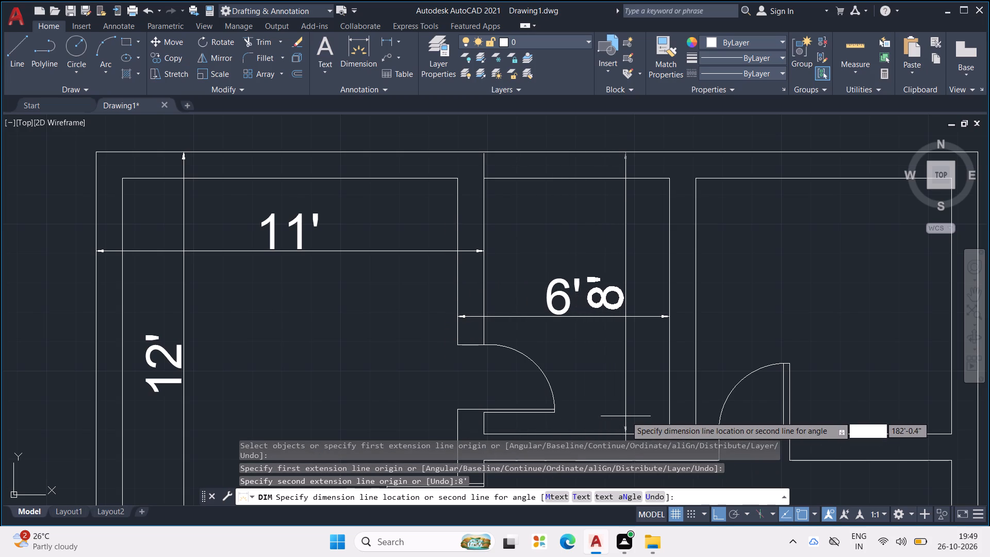
click(642, 416)
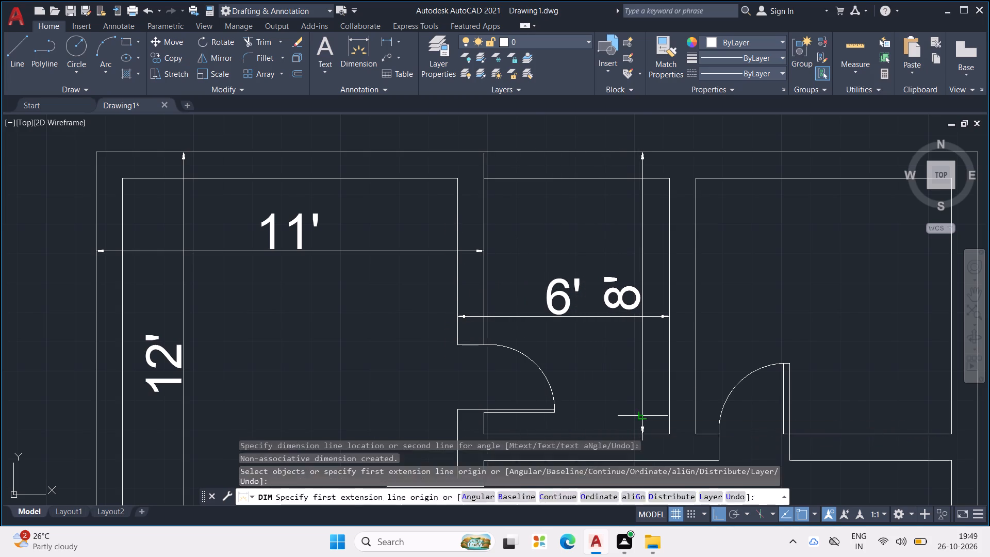
scroll(600, 380, down, 3)
middle_drag(658, 396, 604, 276)
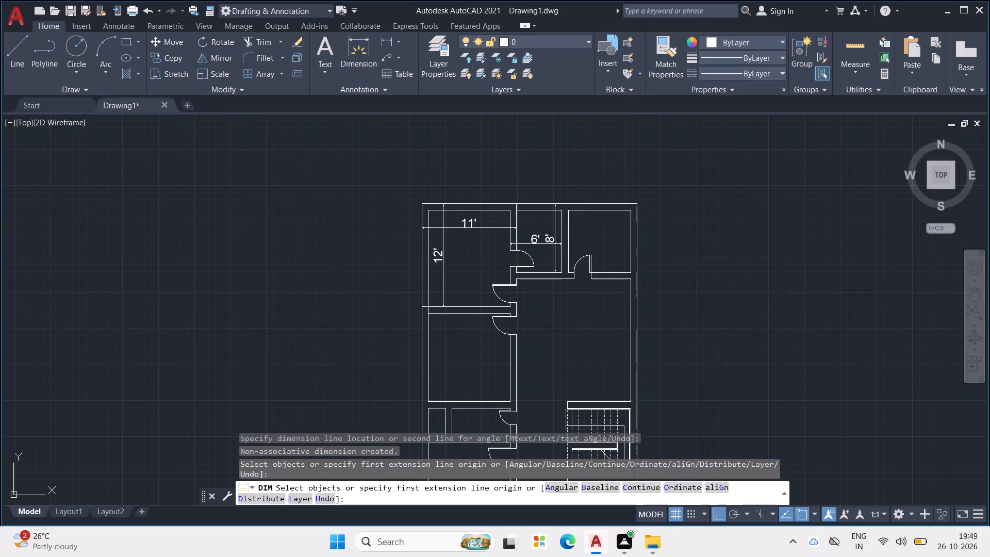
key(Escape)
key(Escape)
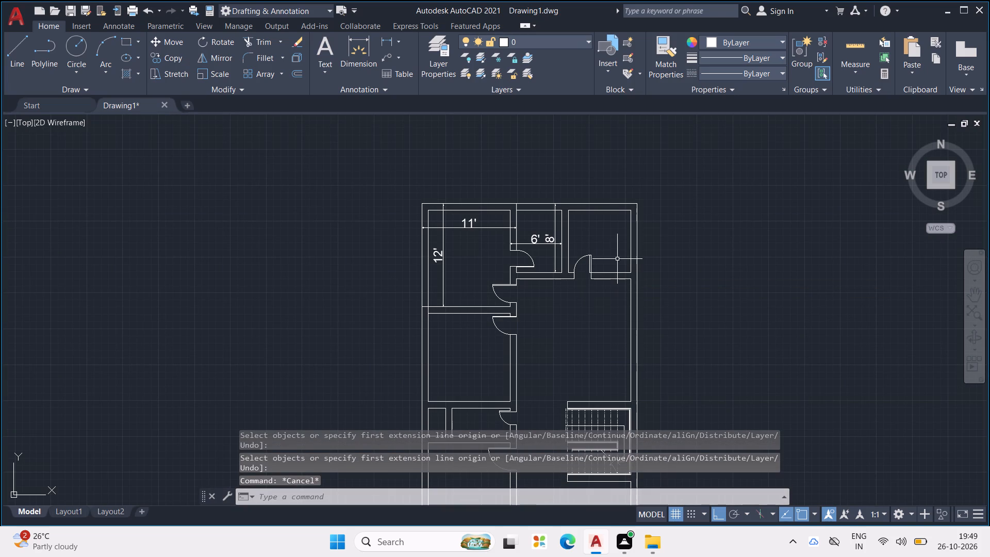
key(Escape)
key(Escape)
key(Escape)
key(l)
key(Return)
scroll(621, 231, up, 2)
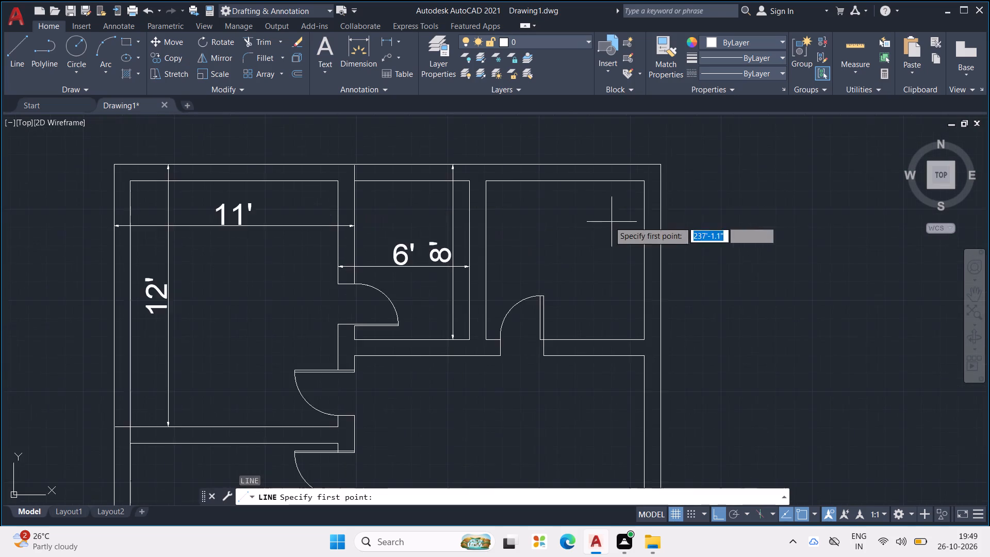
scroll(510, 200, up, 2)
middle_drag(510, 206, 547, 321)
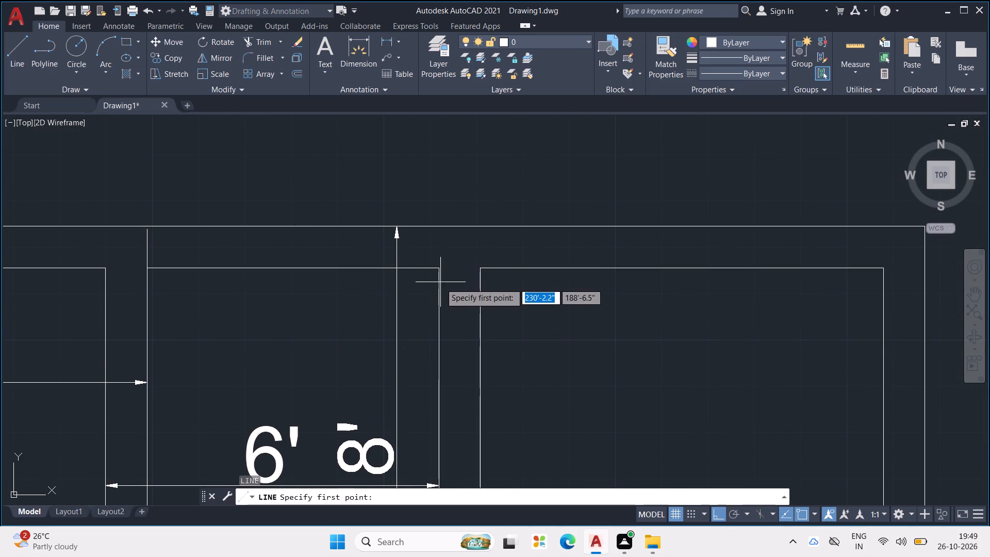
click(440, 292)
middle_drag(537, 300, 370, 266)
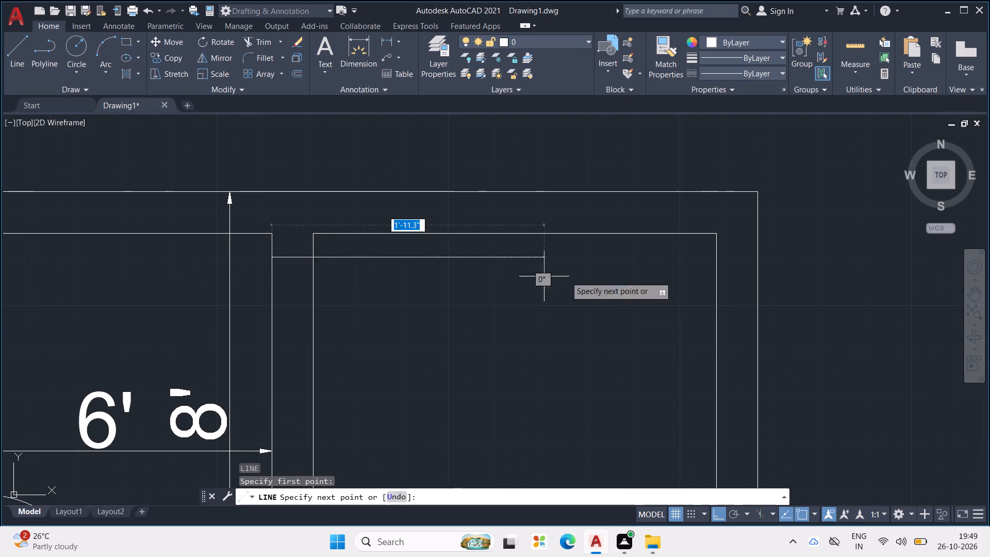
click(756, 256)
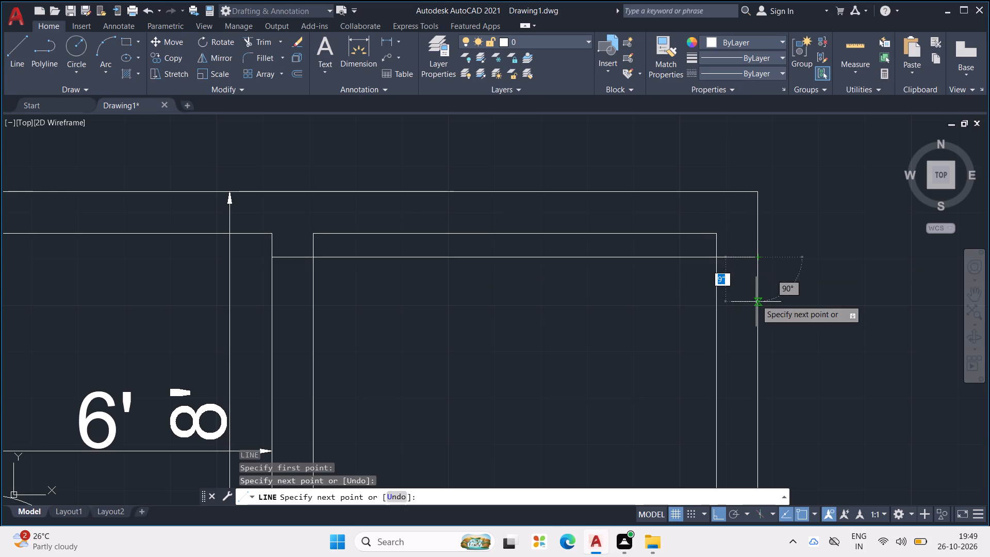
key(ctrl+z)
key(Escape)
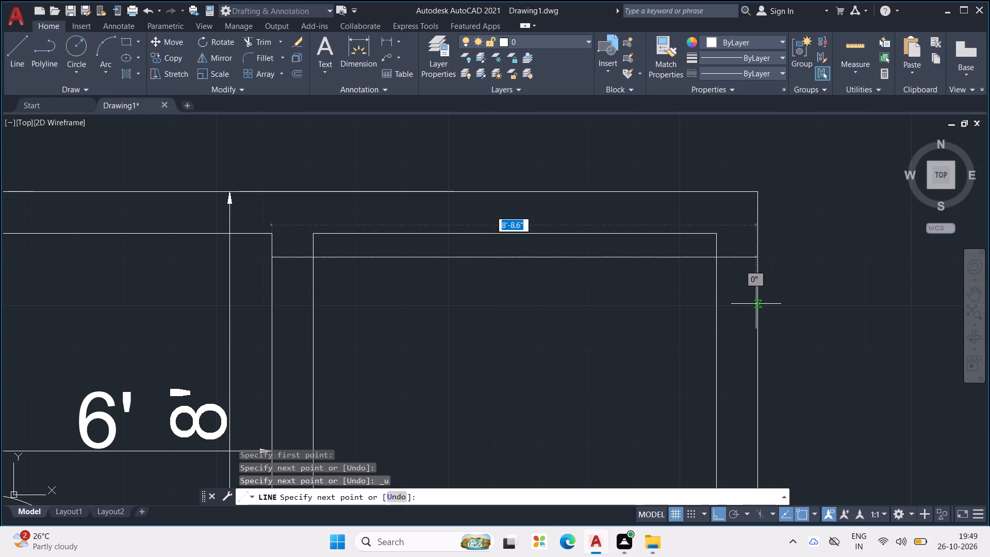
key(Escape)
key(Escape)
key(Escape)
Dimension 8' horizontally from the upper-middle room's top-right inner corner, placing the dimension line across the upper-right room.
click(354, 62)
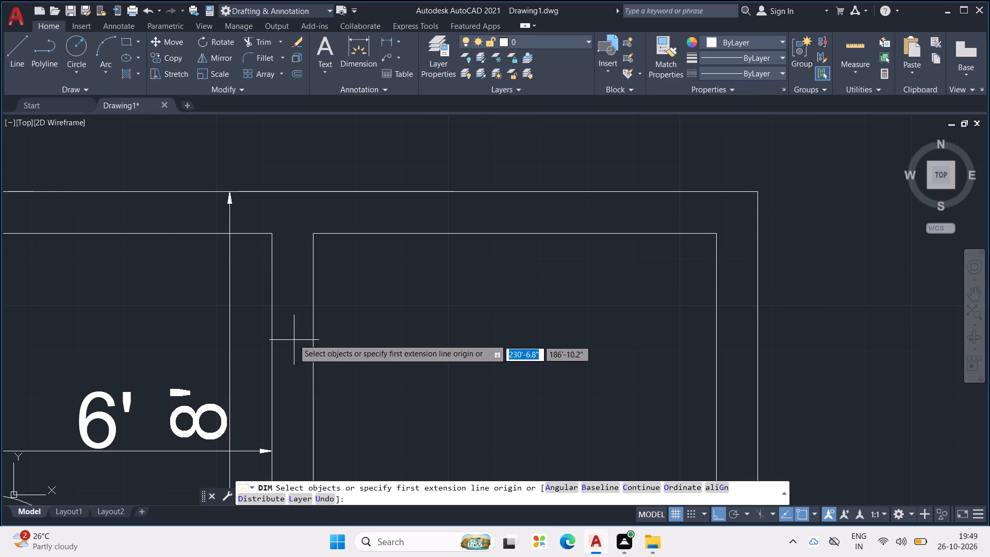
click(273, 233)
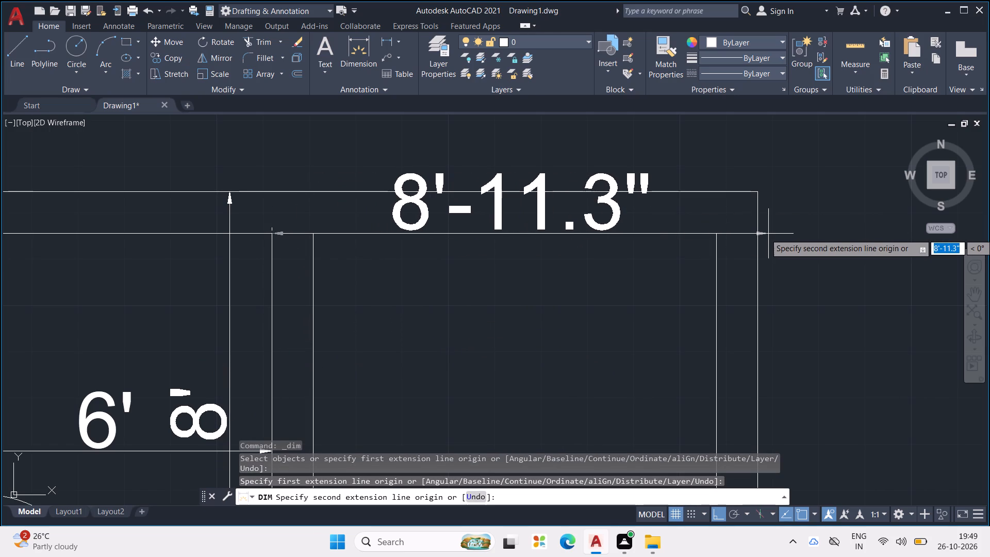
text(8')
key(Return)
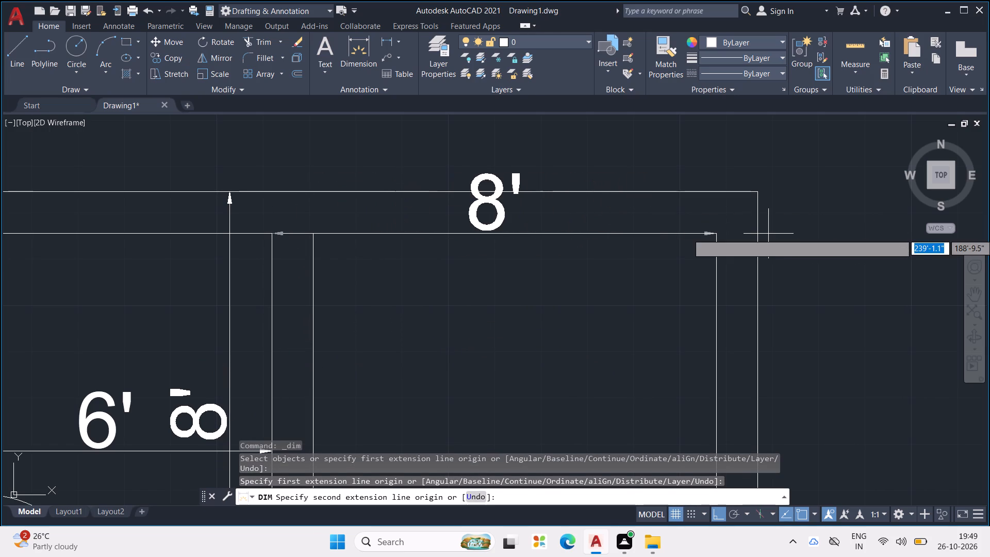
click(774, 304)
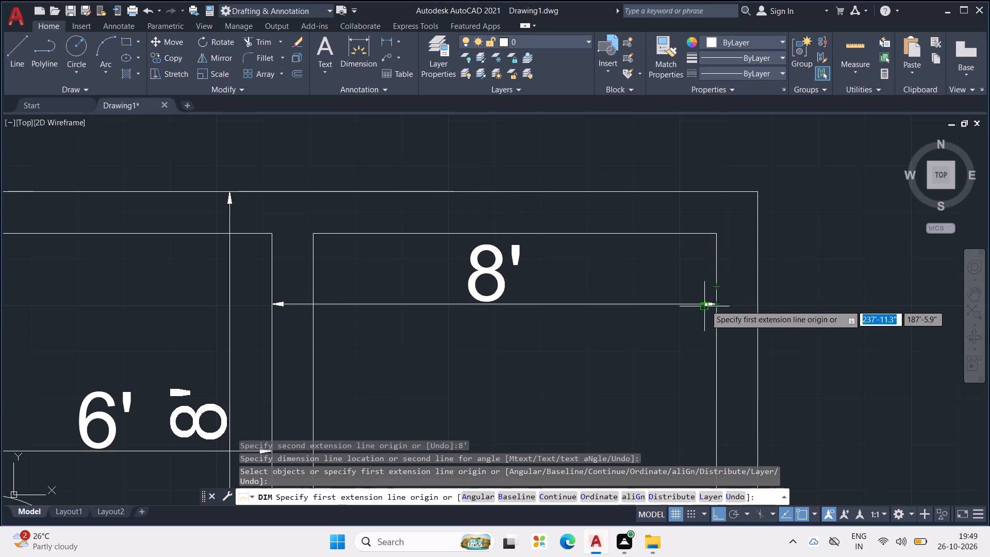
Dimension 8' down from the plan's upper-right outer corner, placing the dimension line inside the upper-right room.
scroll(740, 276, down, 2)
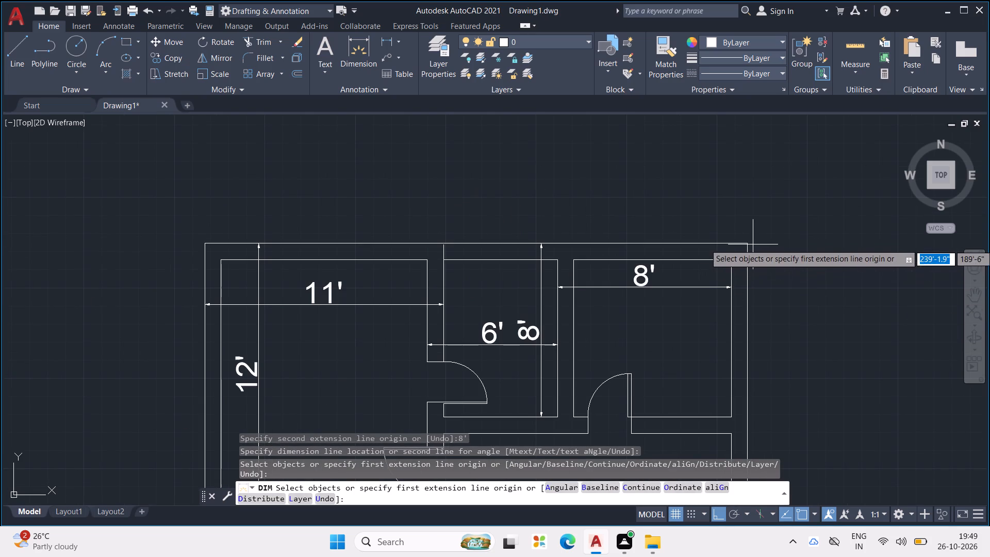
click(747, 241)
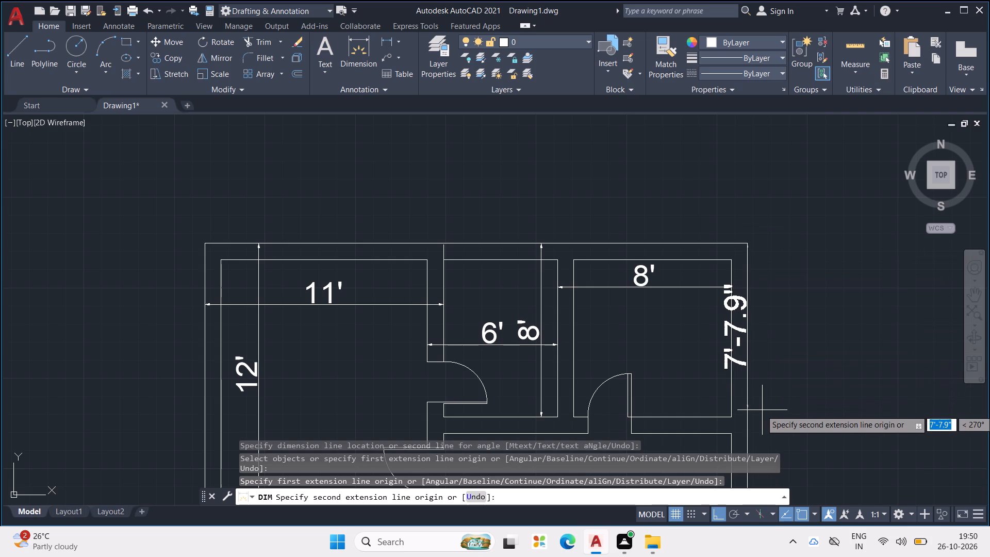
text(8')
key(Return)
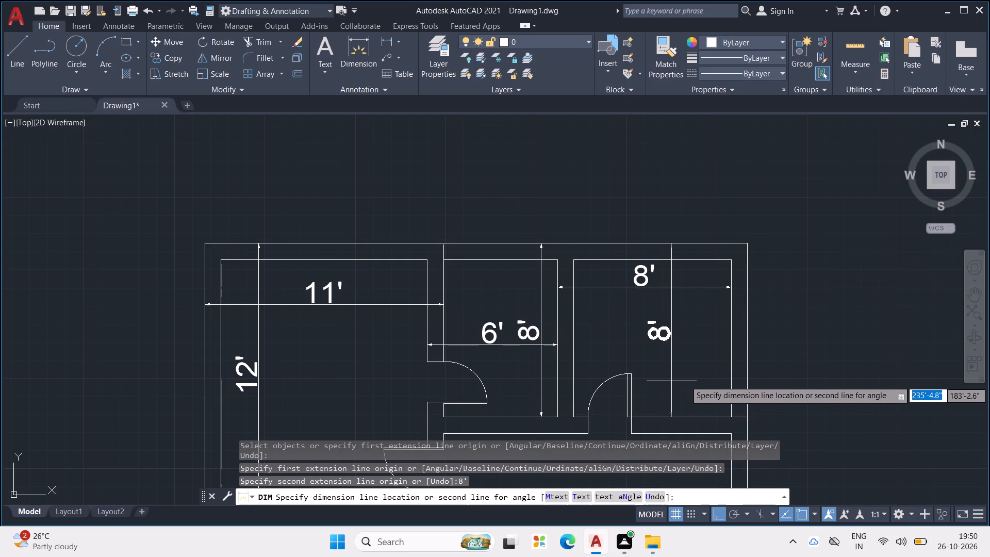
click(698, 378)
scroll(691, 351, down, 3)
middle_drag(701, 391, 658, 302)
key(Escape)
key(Escape)
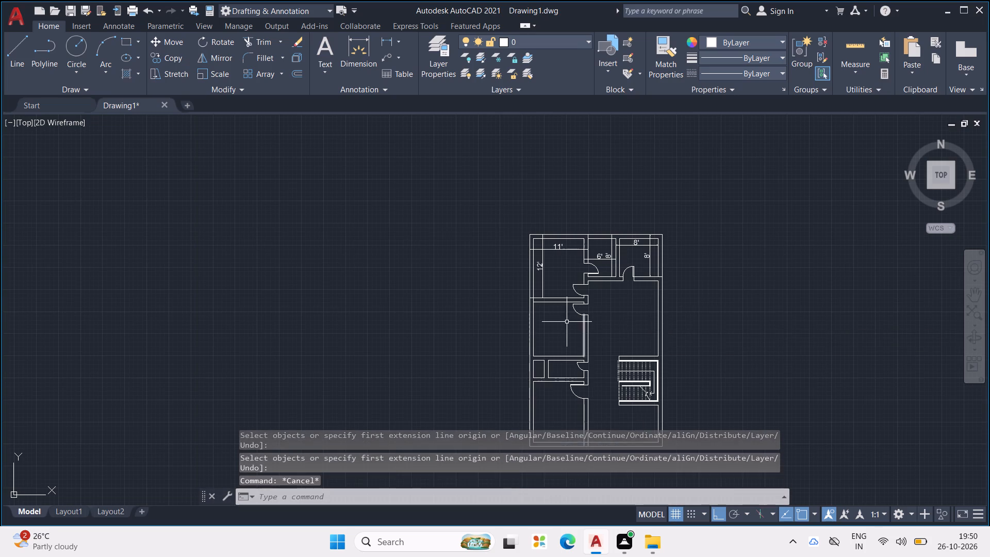
scroll(555, 318, up, 1)
key(Escape)
key(Escape)
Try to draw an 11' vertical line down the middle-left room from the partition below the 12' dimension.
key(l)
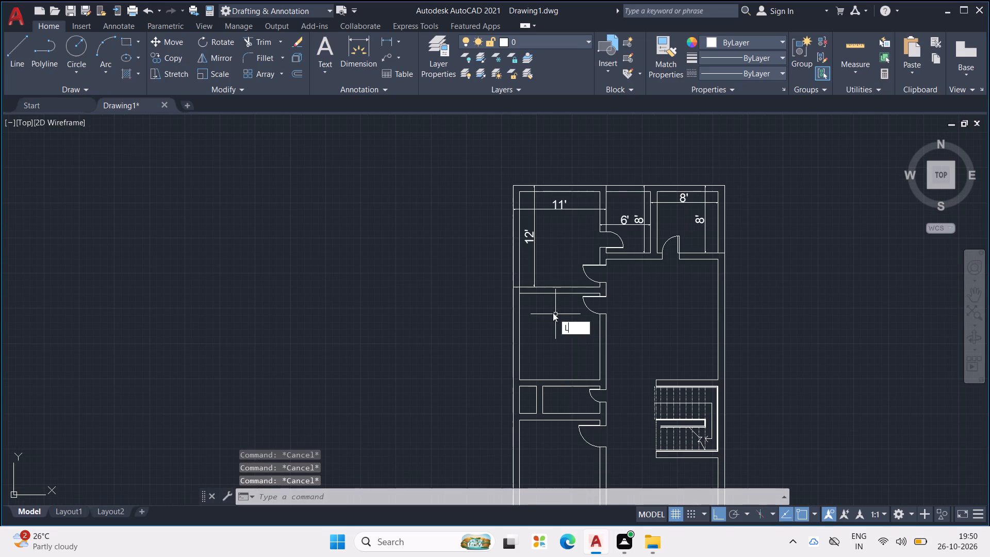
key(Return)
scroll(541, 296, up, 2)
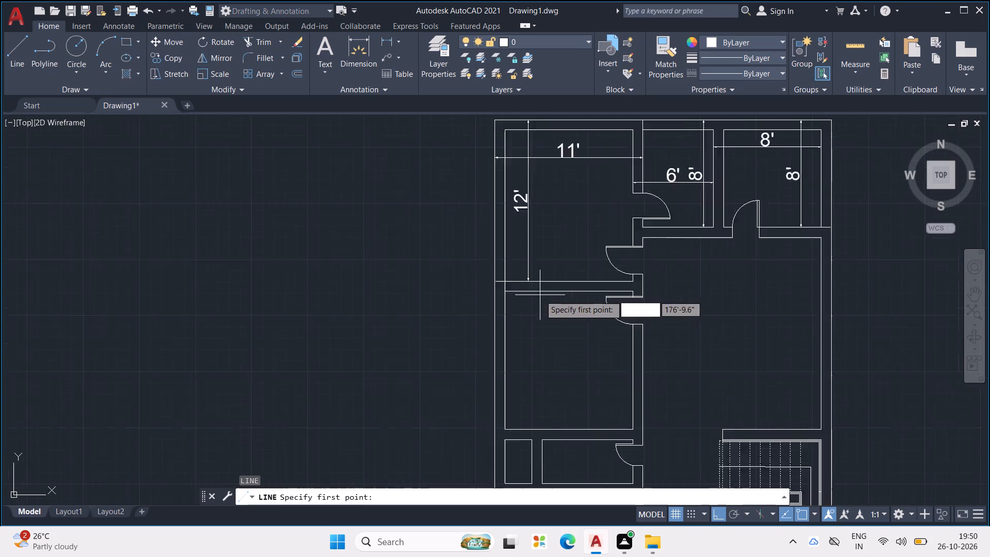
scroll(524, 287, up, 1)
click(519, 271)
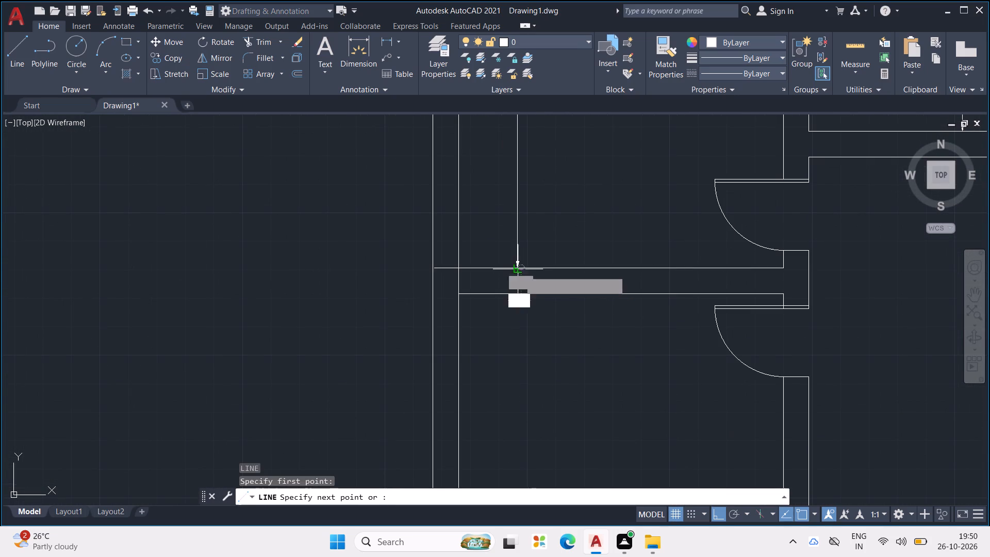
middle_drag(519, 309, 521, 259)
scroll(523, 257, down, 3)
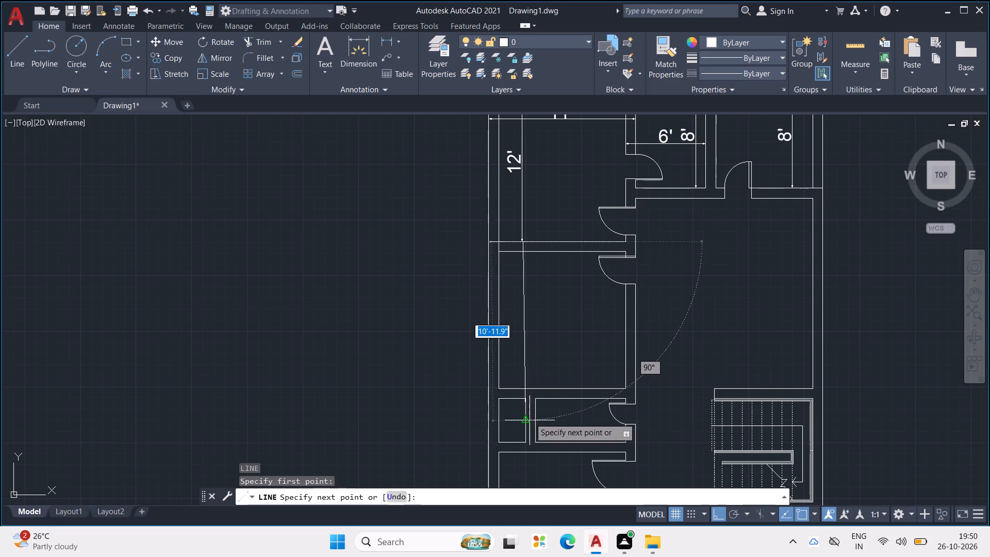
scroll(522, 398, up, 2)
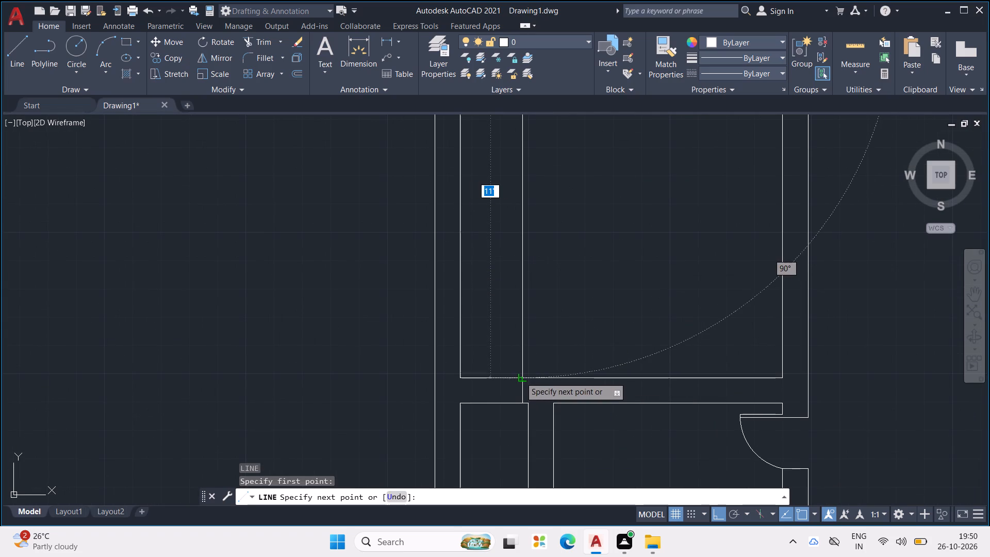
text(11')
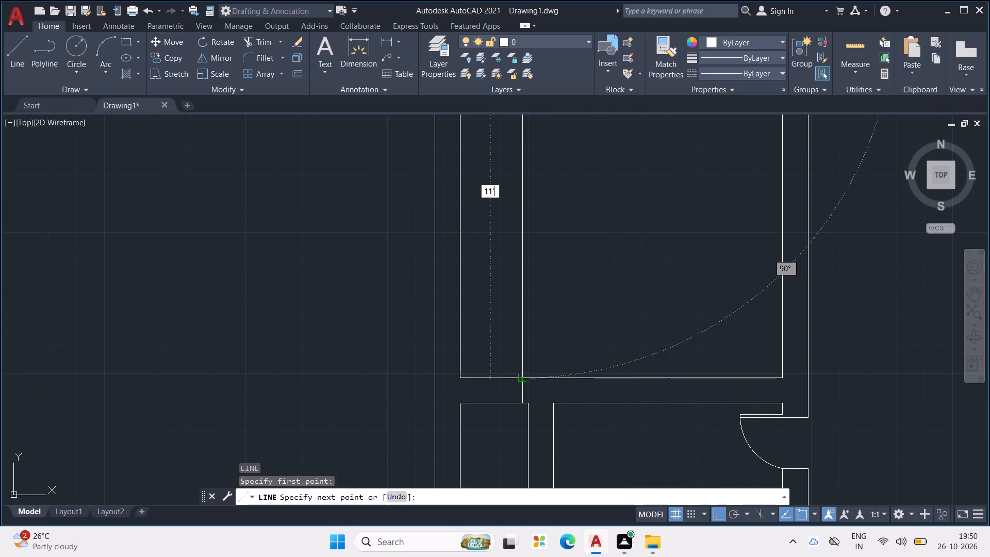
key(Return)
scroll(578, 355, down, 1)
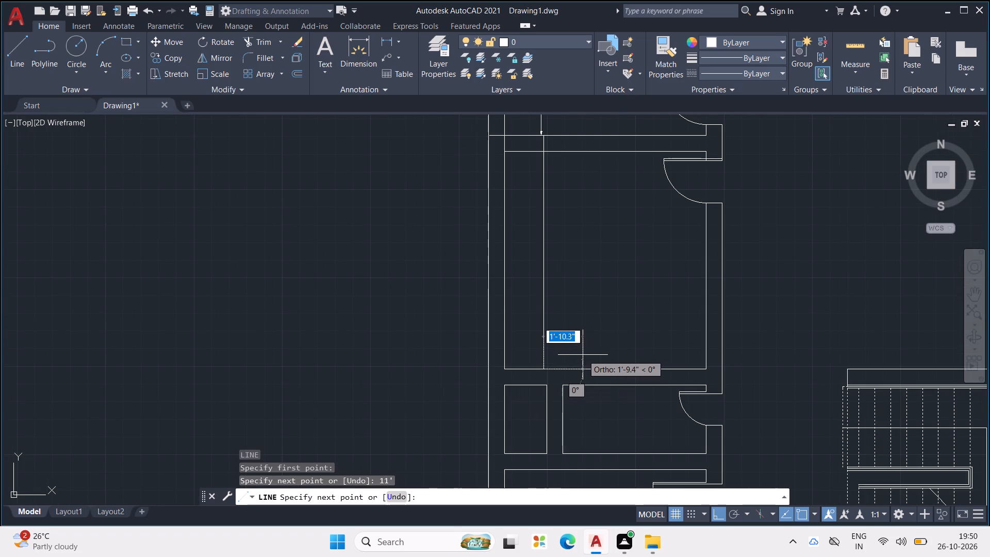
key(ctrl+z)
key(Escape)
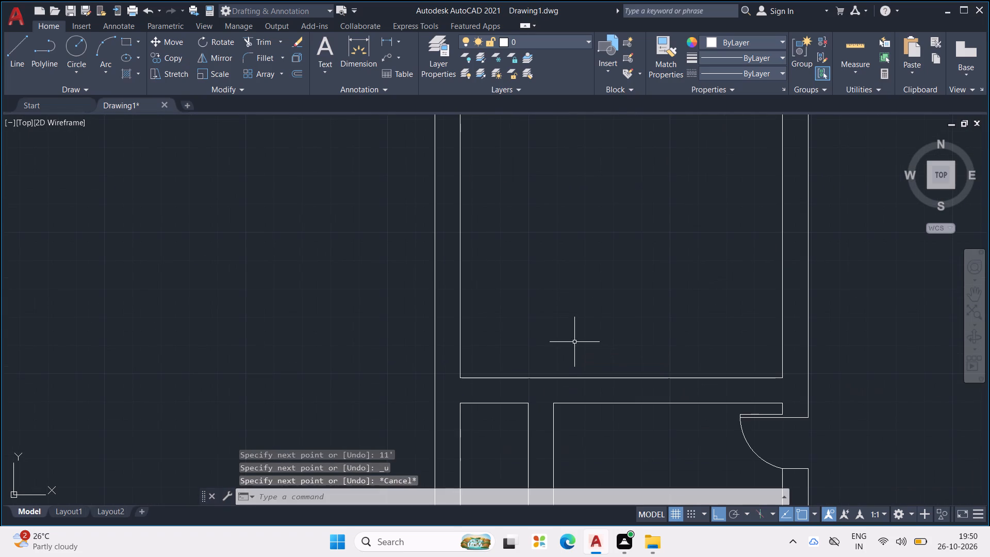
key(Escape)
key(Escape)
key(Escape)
Dimension 11' down from the lower face of the middle-left room's top partition, placing the dimension line near the left wall.
click(367, 65)
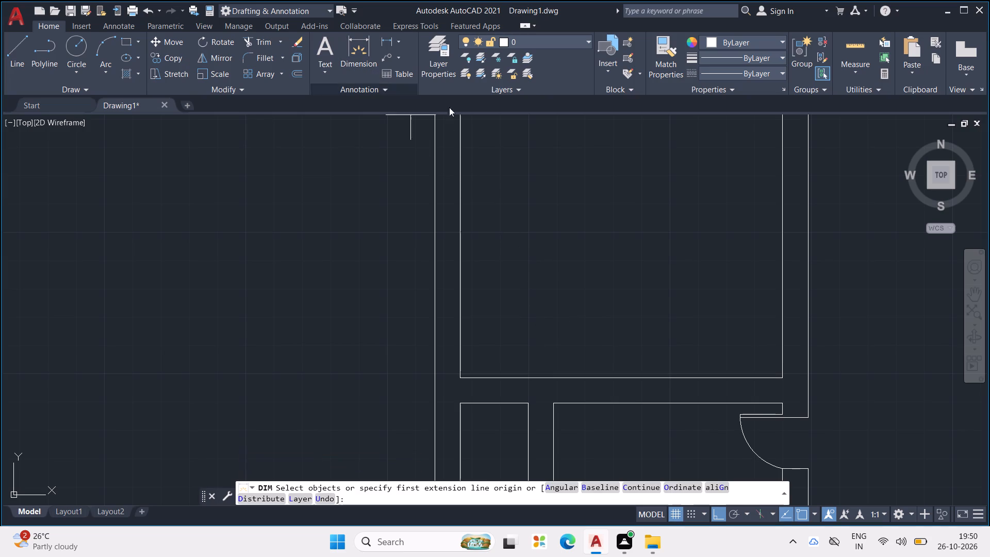
scroll(563, 209, down, 1)
middle_drag(565, 211, 558, 318)
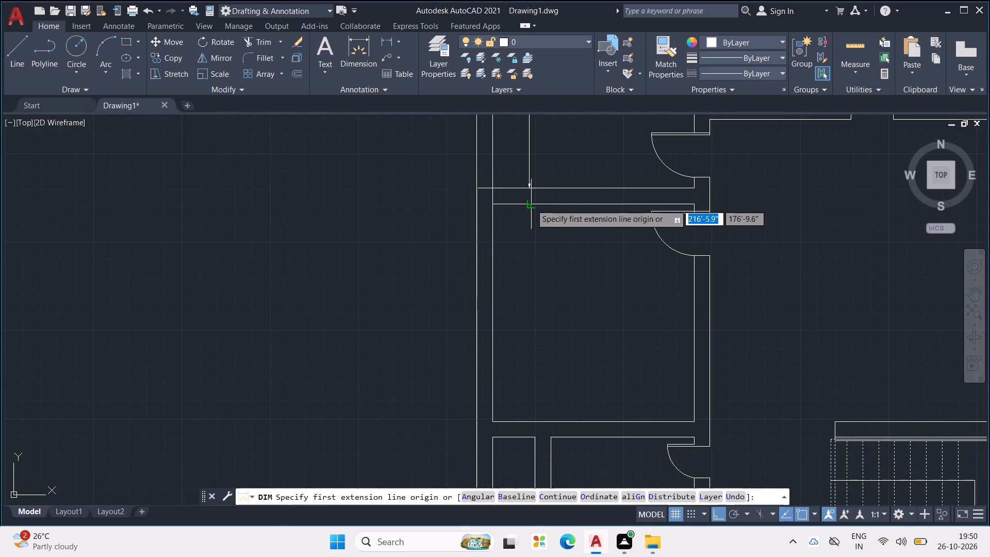
click(531, 204)
text(11')
key(Return)
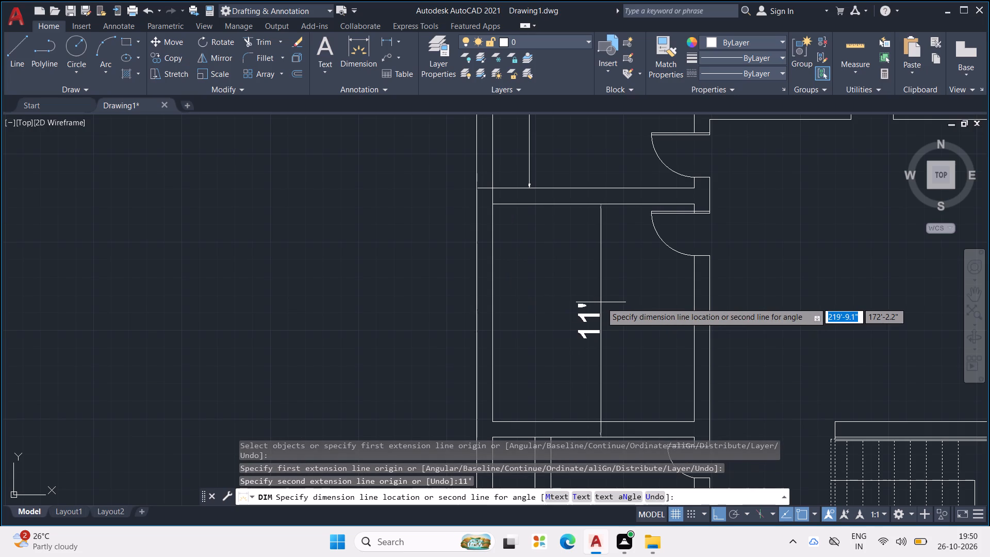
click(529, 314)
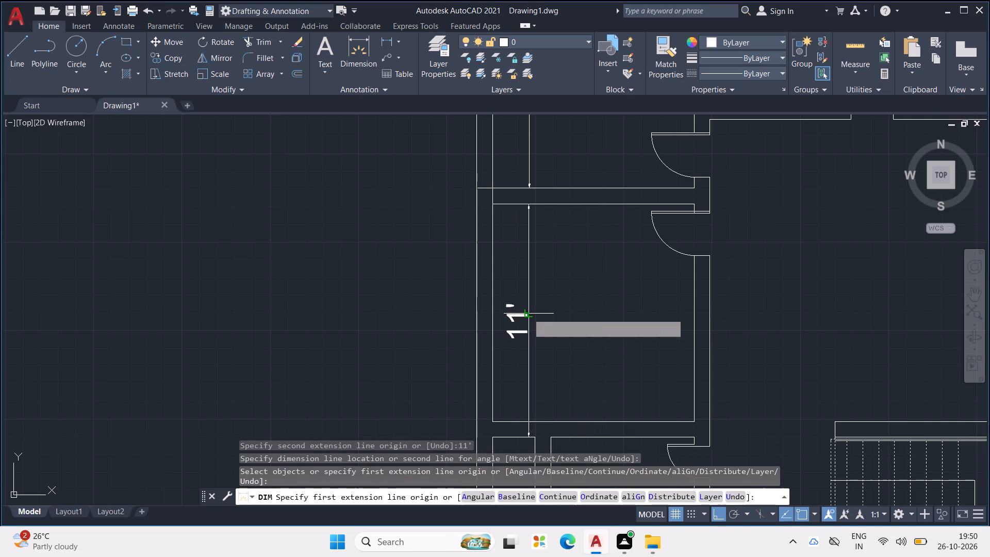
Dimension 11' horizontally from the outer face of the middle-left room's left wall, placing the dimension line near the room's bottom.
click(359, 47)
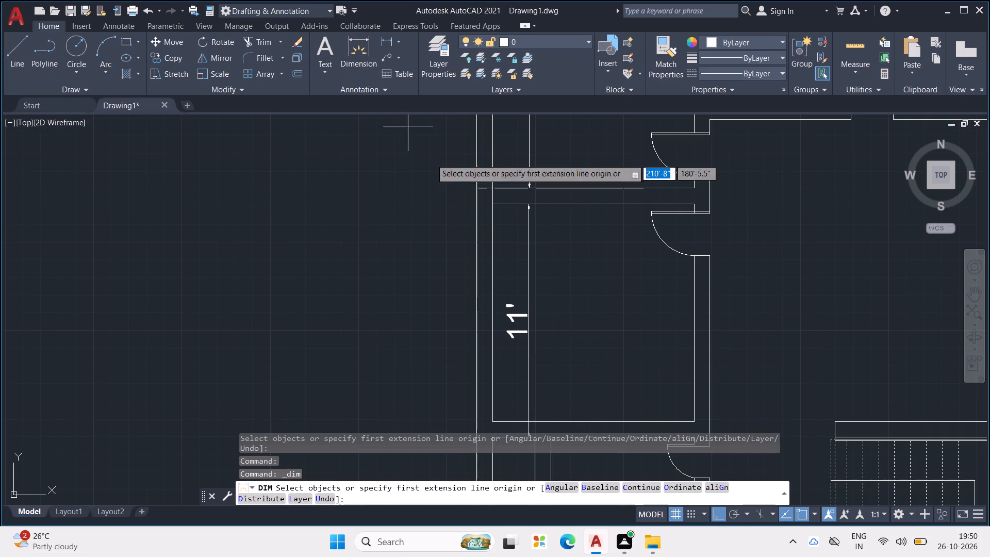
middle_drag(578, 329, 559, 255)
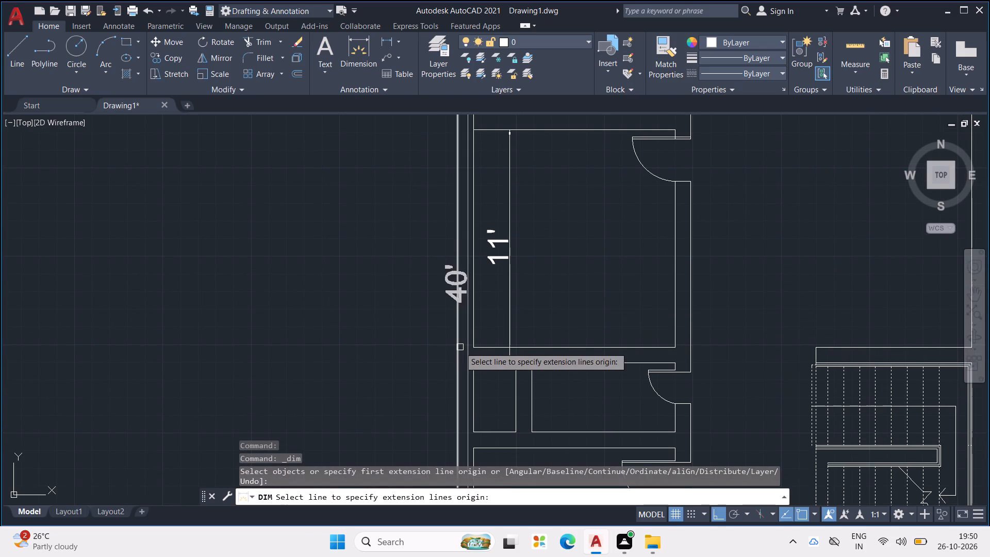
middle_drag(480, 277, 489, 286)
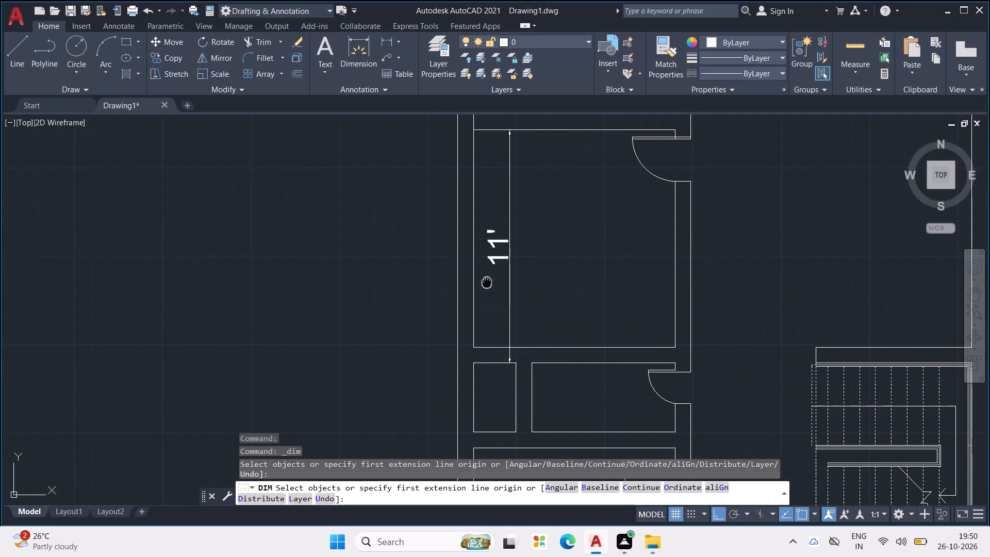
middle_drag(489, 286, 503, 371)
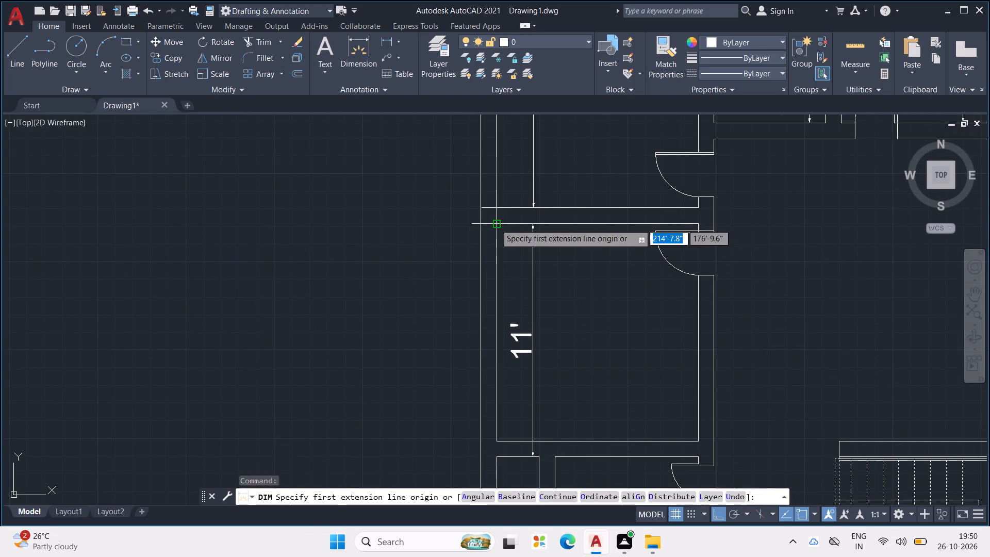
click(482, 225)
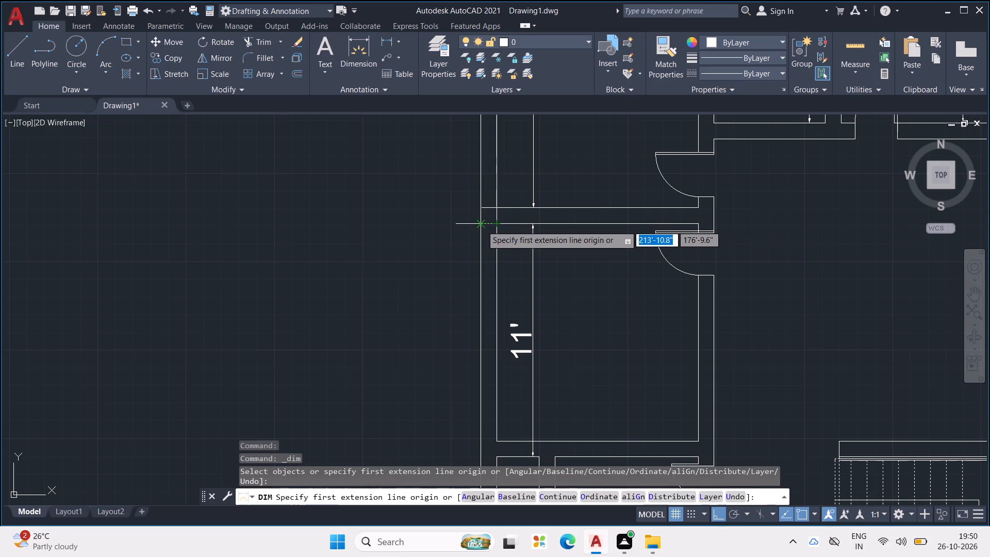
text(11')
key(Return)
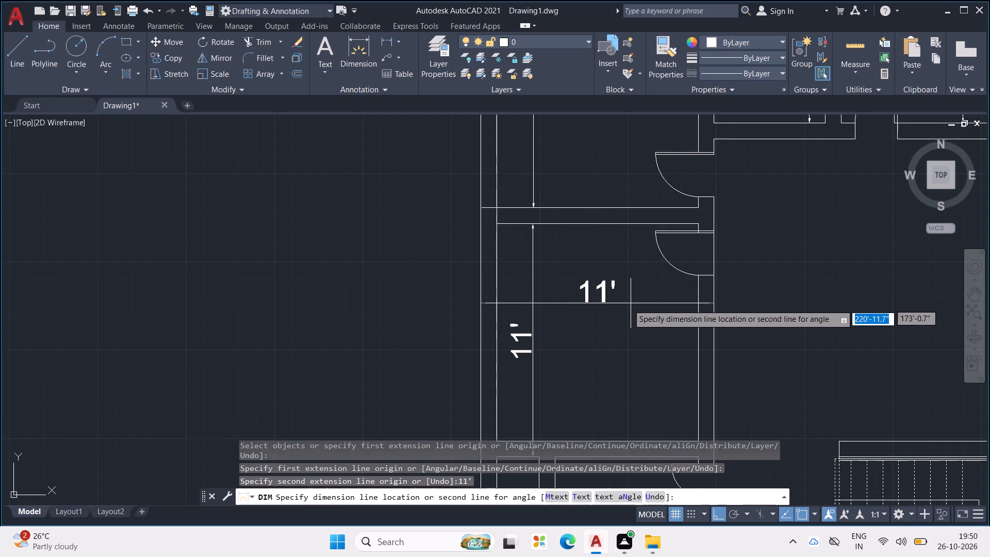
middle_drag(627, 384, 609, 334)
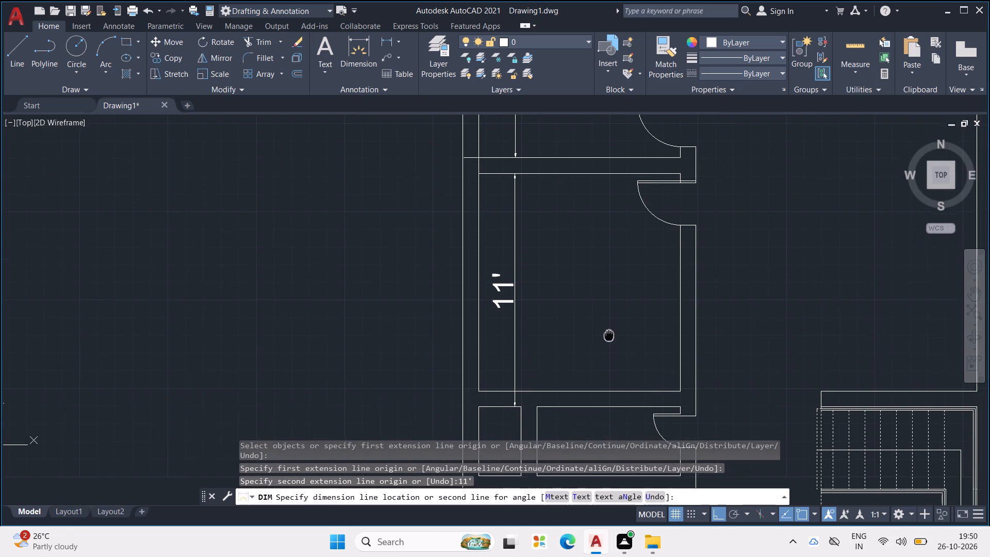
middle_drag(609, 334, 609, 333)
click(606, 356)
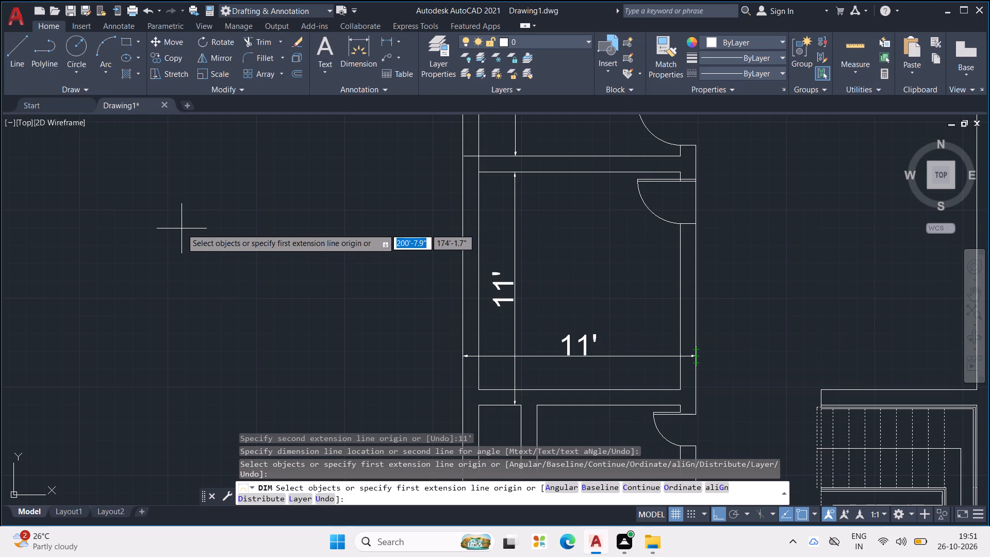
Dimension 4' down from the upper face of the small lower-left room's top partition, placing the dimension line inside that room.
scroll(184, 227, down, 3)
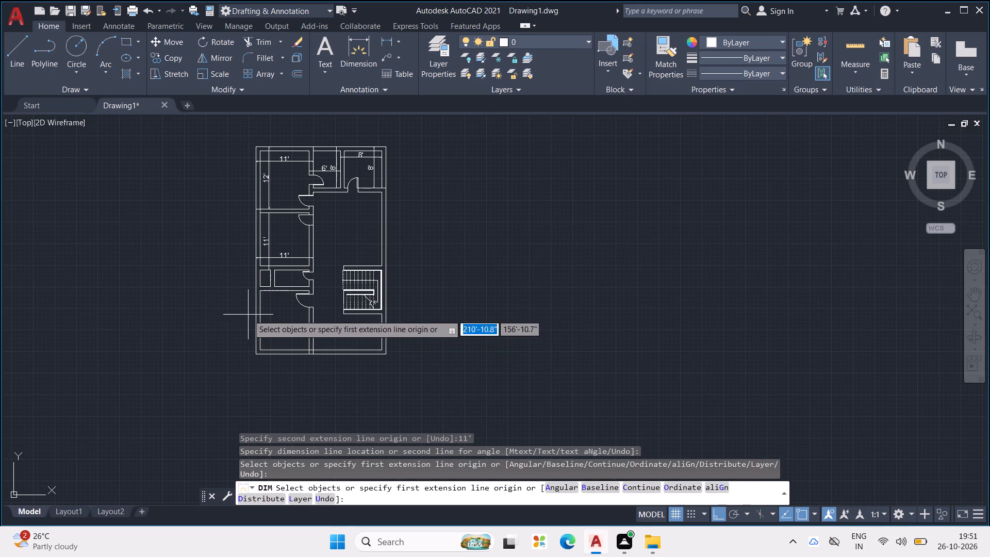
scroll(258, 315, up, 4)
middle_drag(291, 314, 371, 449)
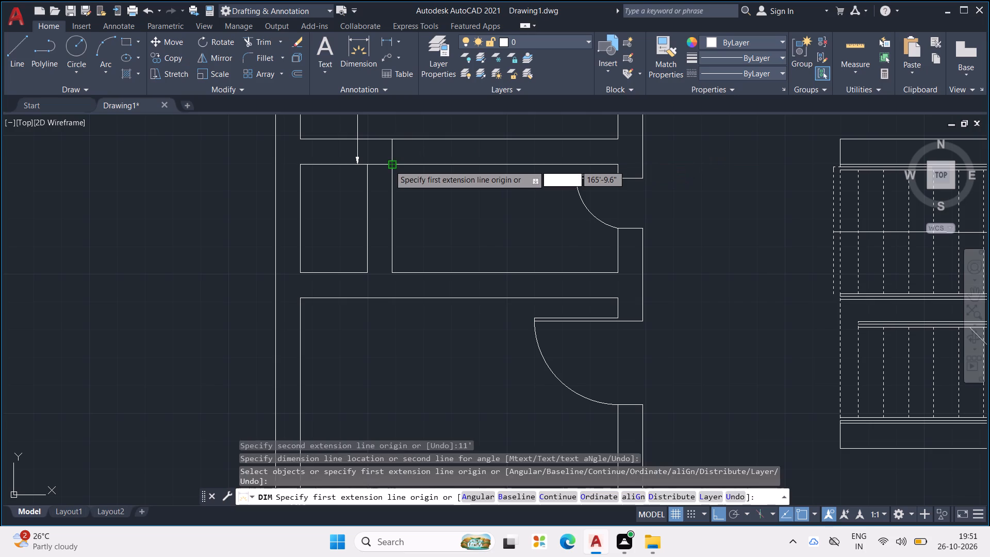
click(393, 140)
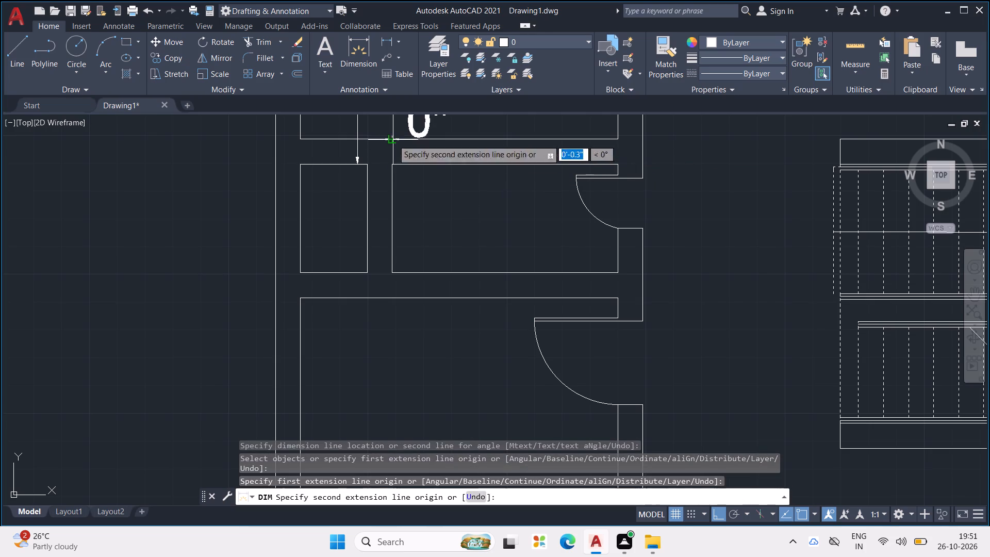
text(4')
key(Return)
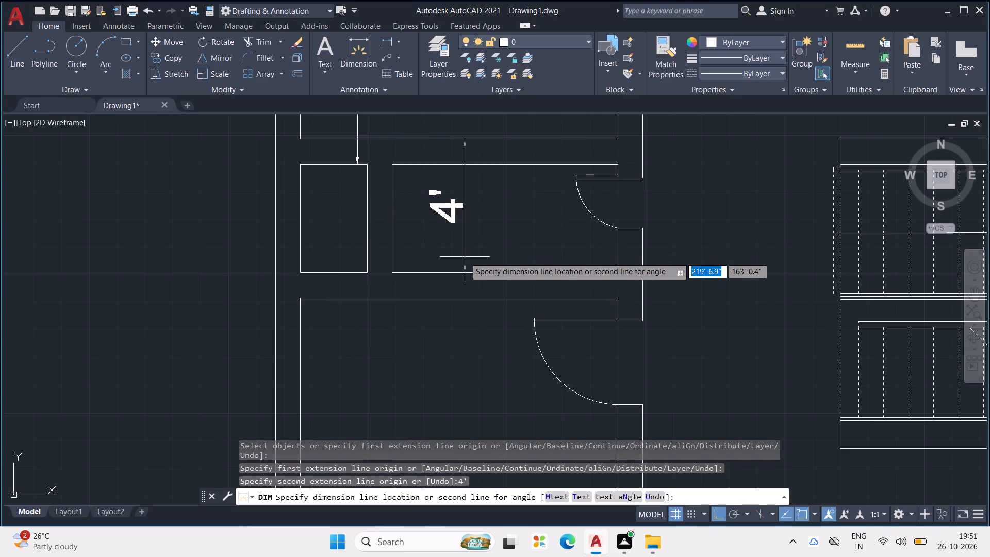
click(476, 276)
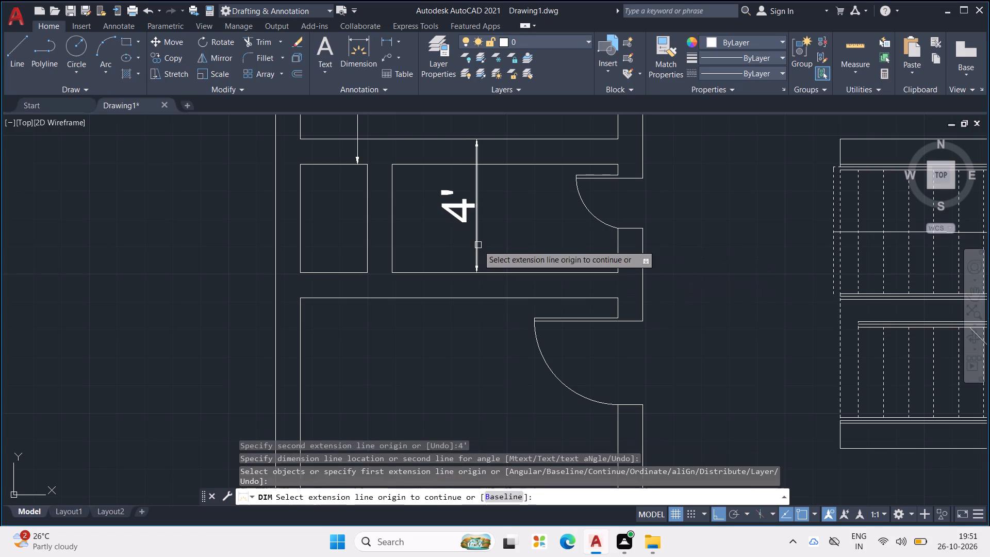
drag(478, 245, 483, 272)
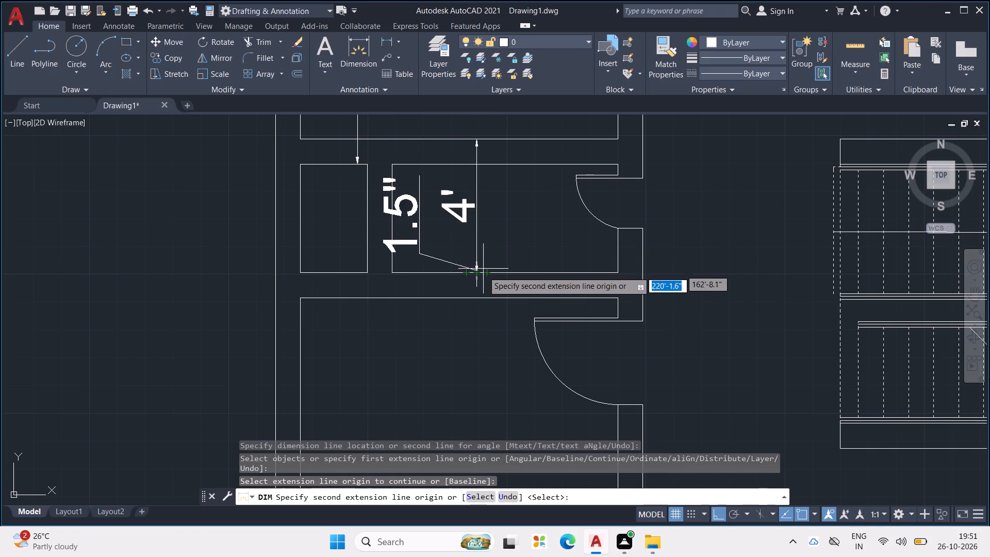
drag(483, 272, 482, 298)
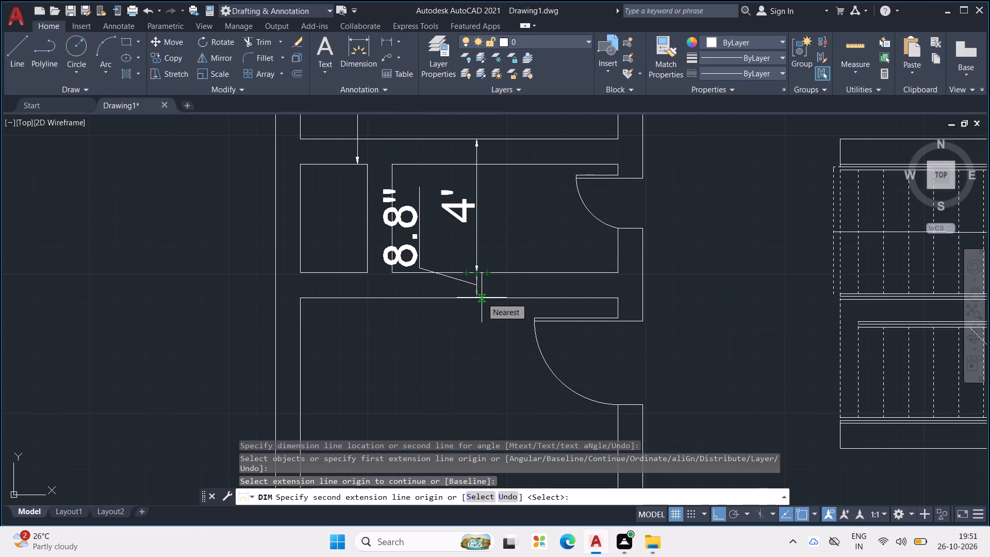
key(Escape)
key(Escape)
Dimension 13' down from the upper face of the bottom-left room's top partition, placing the dimension line near the room's left wall.
scroll(494, 280, down, 3)
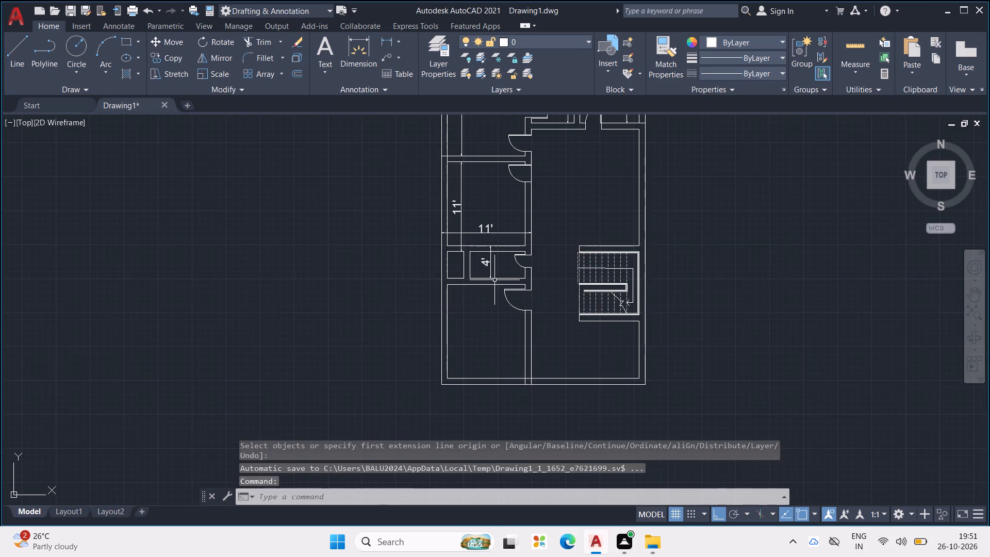
scroll(492, 264, up, 2)
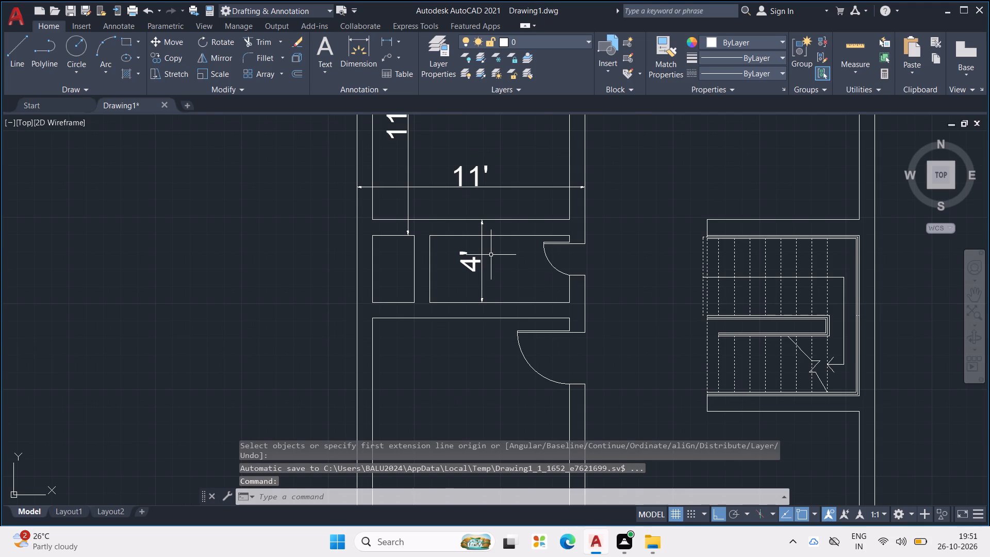
scroll(473, 367, up, 1)
middle_drag(473, 367, 472, 338)
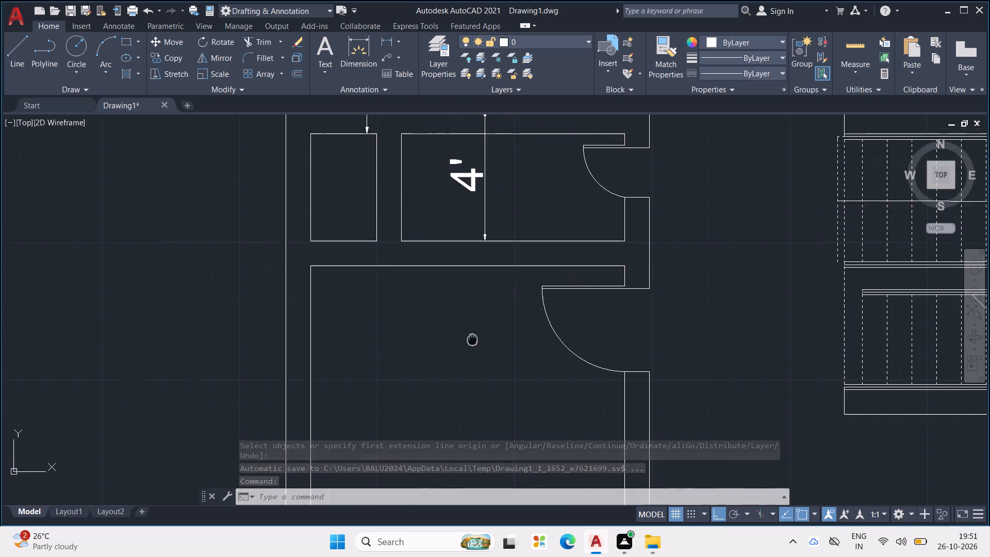
middle_drag(472, 338, 443, 213)
scroll(442, 213, down, 2)
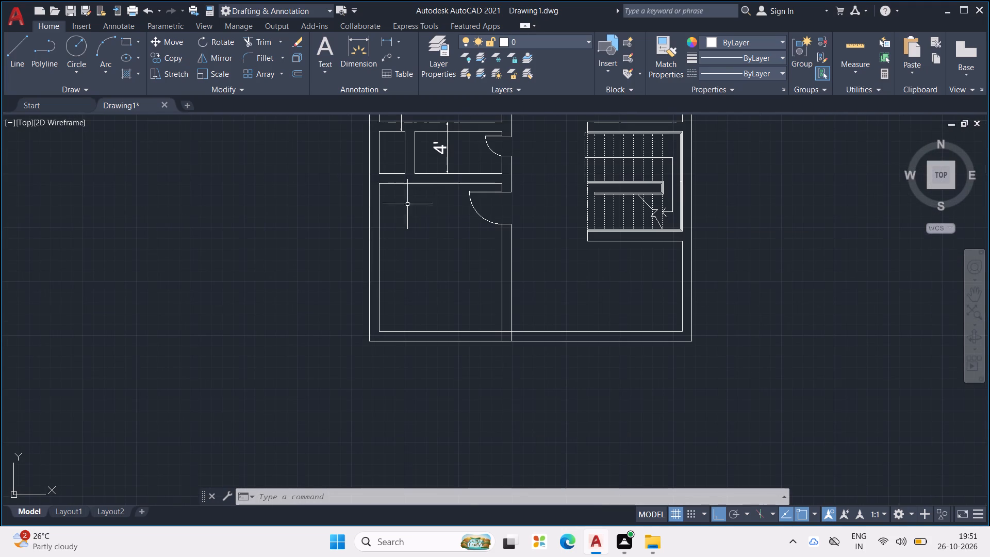
click(360, 38)
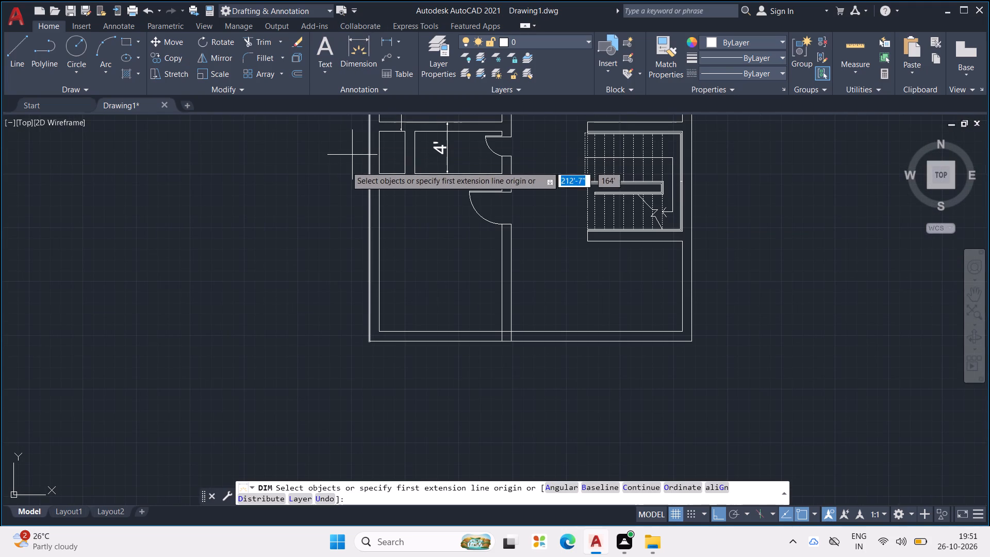
scroll(408, 176, up, 1)
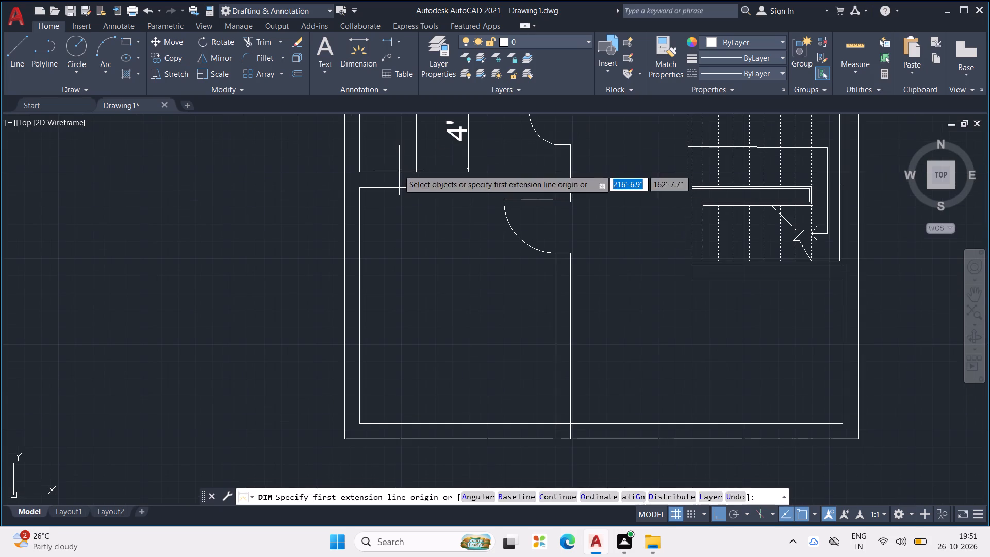
click(399, 175)
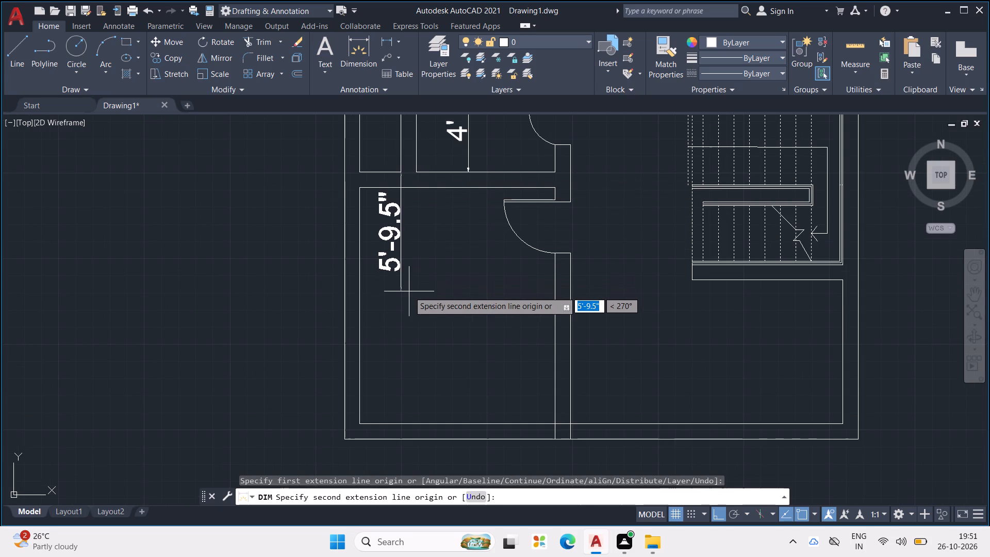
text(13')
key(Return)
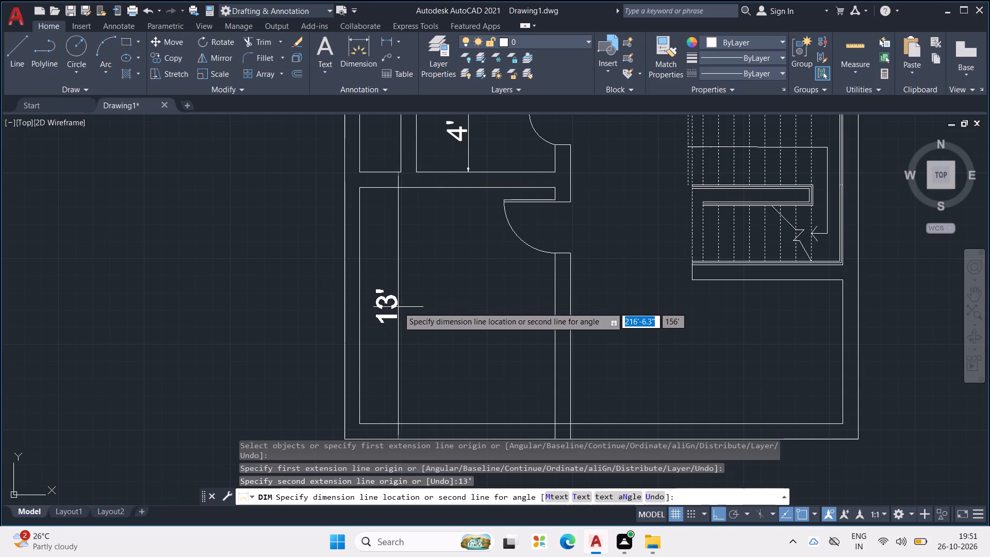
click(398, 307)
key(Escape)
key(Escape)
key(Escape)
key(Escape)
key(Escape)
key(Escape)
key(Escape)
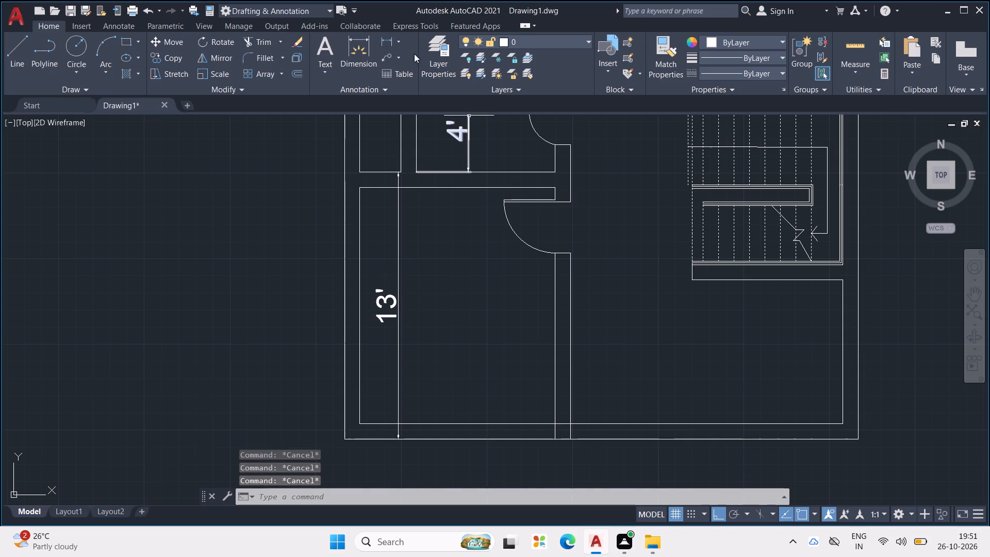
Dimension the bottom-left room's overall width from the outer left wall corner to the partition's far face, placing the dimension line just above the bottom wall.
click(359, 47)
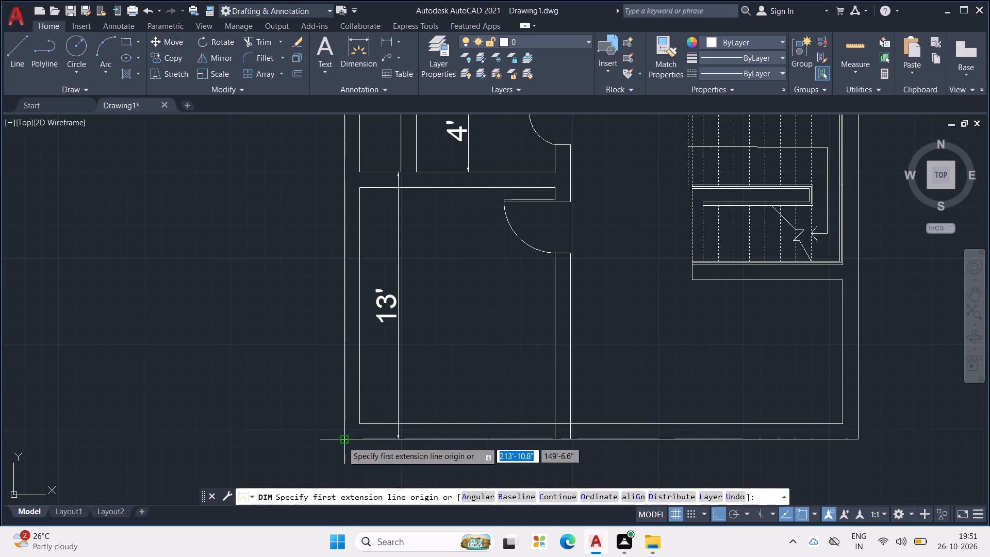
click(342, 441)
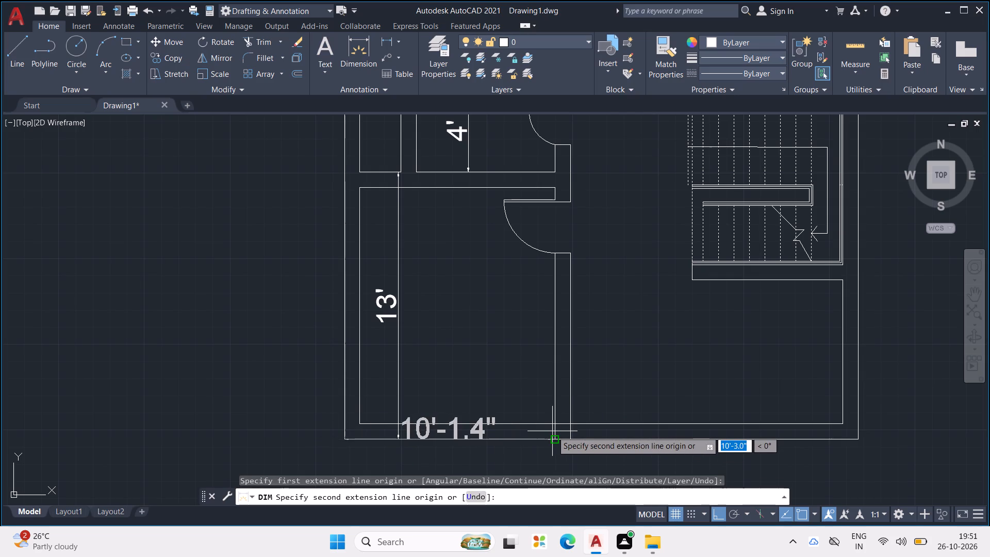
scroll(555, 433, up, 2)
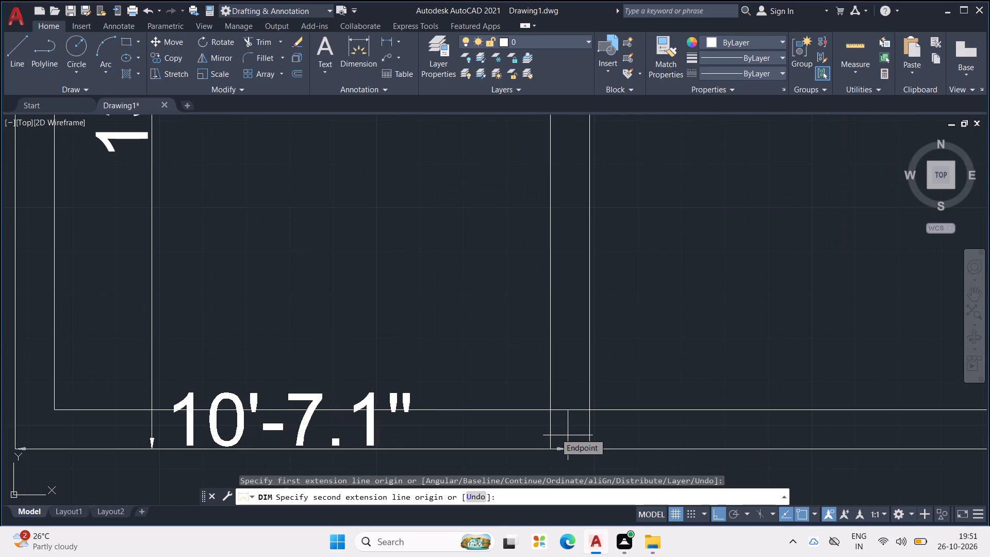
click(591, 446)
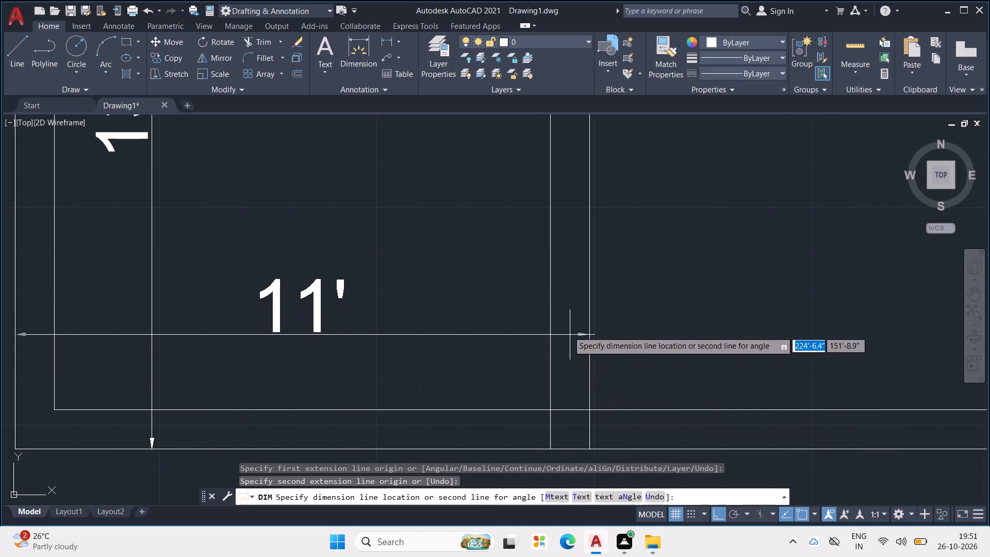
click(568, 331)
scroll(569, 326, down, 3)
key(Escape)
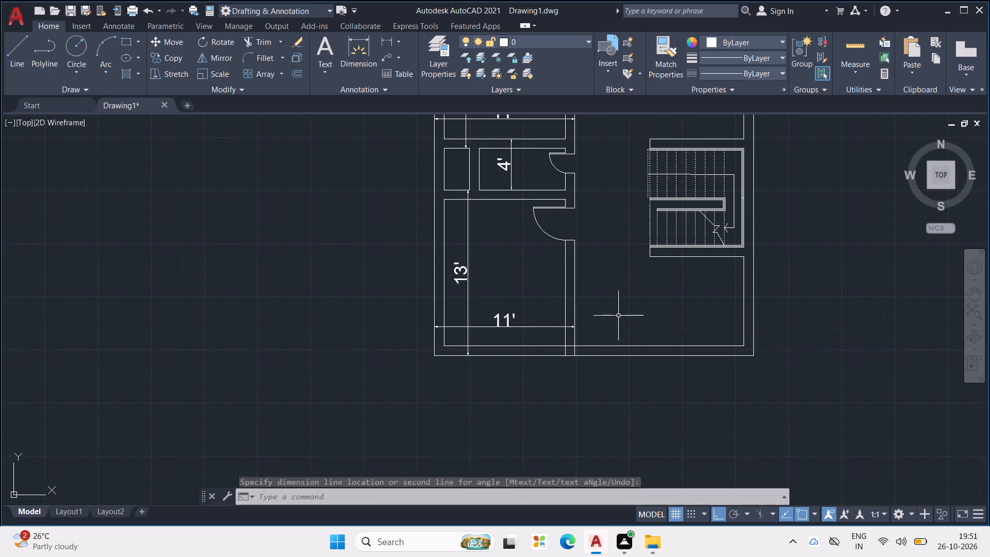
middle_drag(626, 314, 531, 337)
key(Escape)
key(Escape)
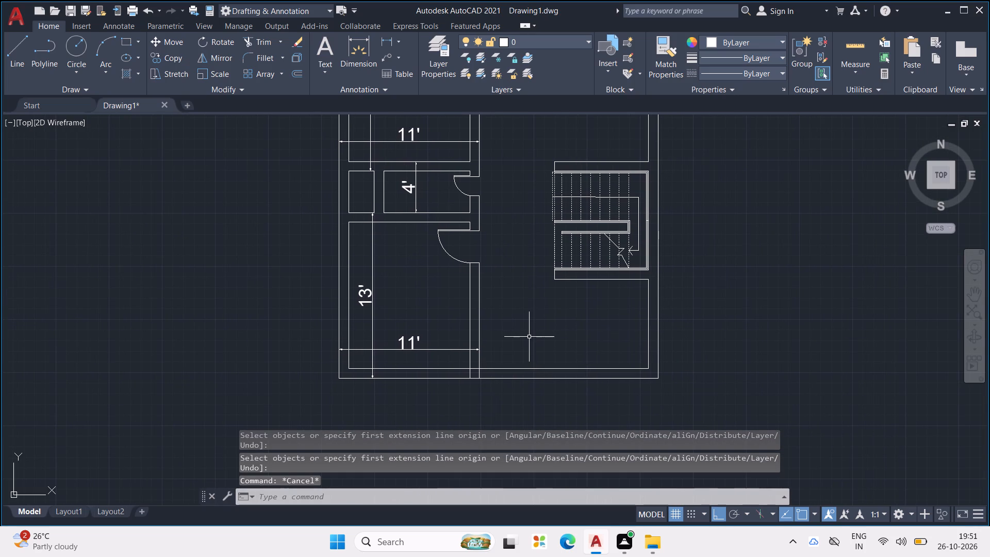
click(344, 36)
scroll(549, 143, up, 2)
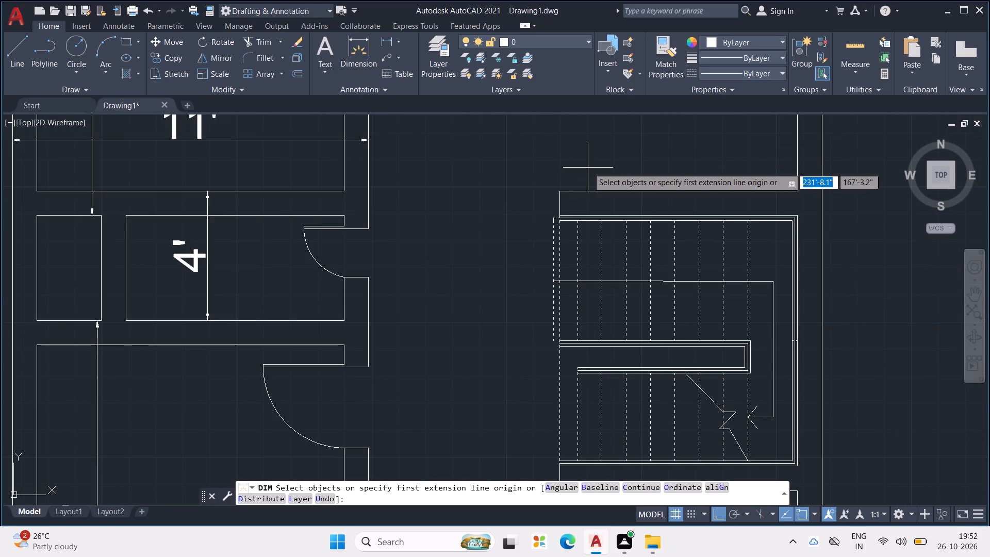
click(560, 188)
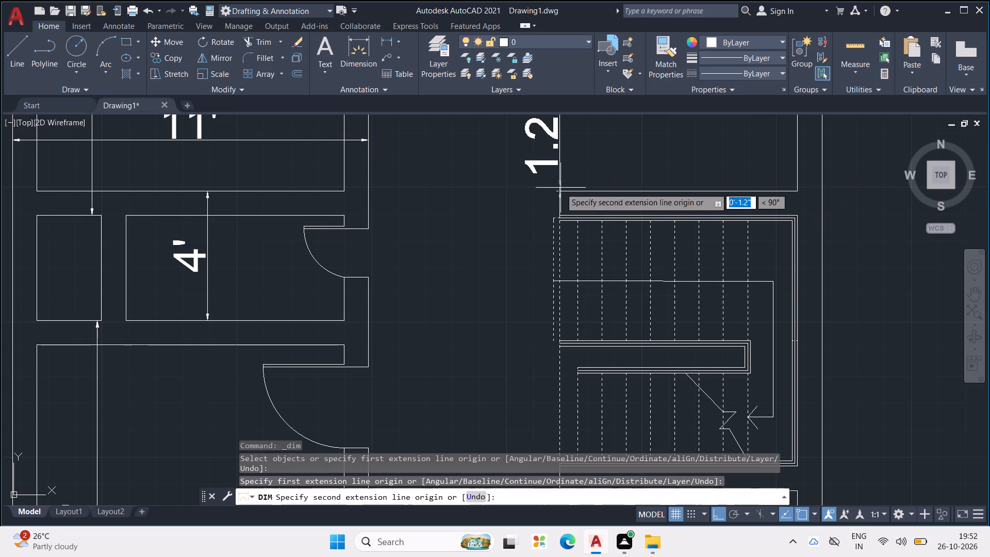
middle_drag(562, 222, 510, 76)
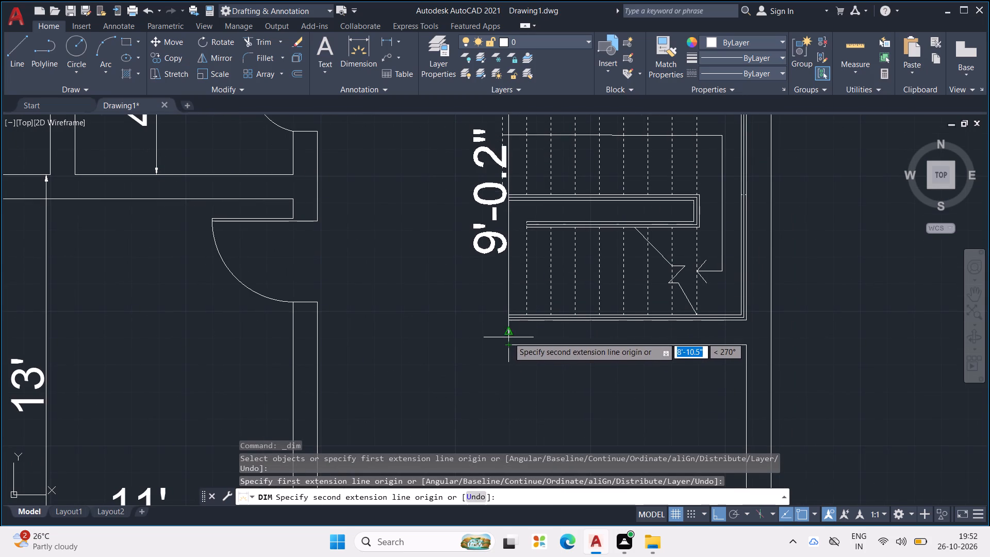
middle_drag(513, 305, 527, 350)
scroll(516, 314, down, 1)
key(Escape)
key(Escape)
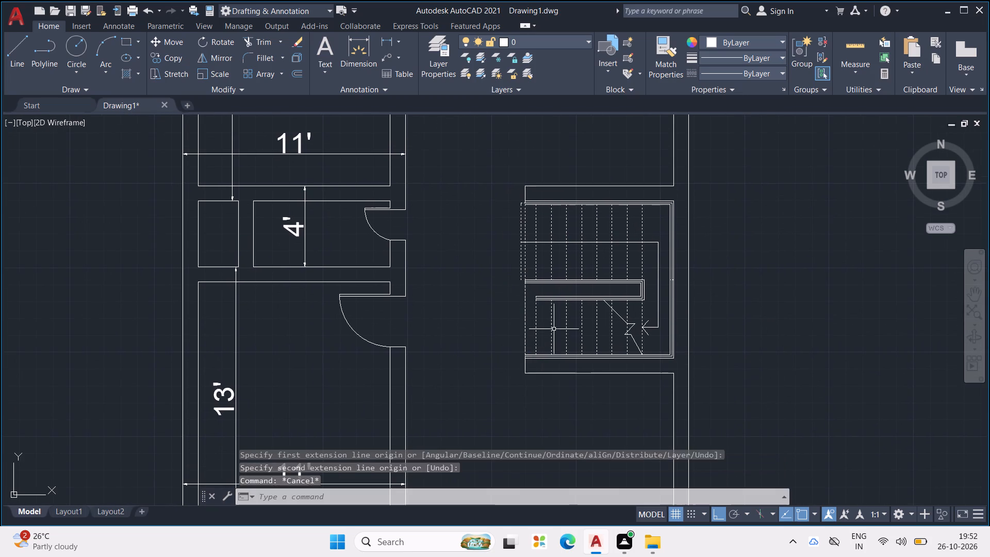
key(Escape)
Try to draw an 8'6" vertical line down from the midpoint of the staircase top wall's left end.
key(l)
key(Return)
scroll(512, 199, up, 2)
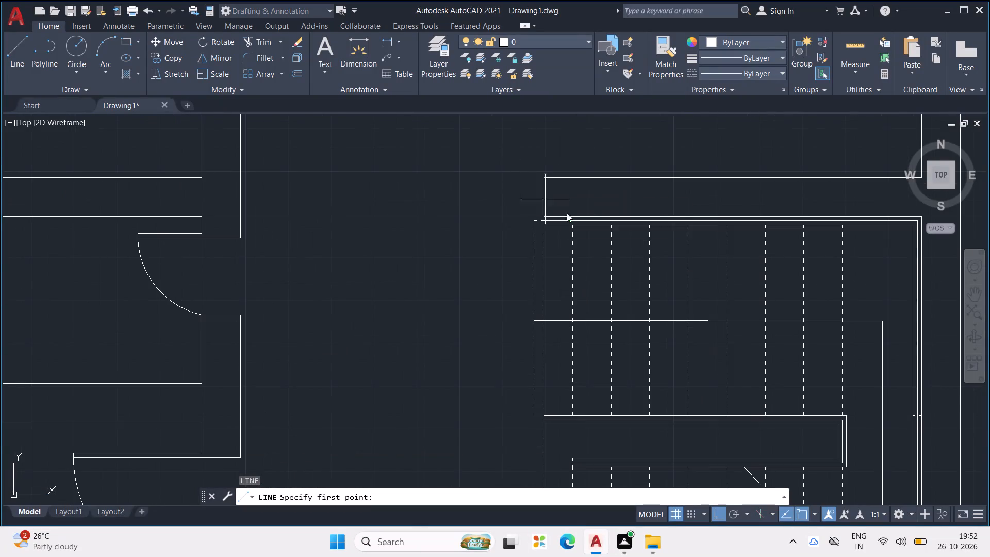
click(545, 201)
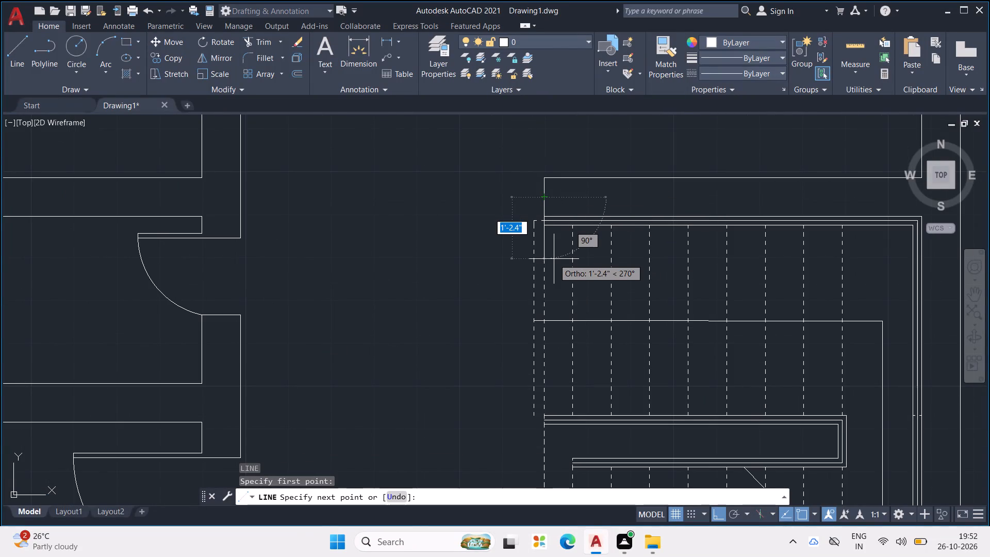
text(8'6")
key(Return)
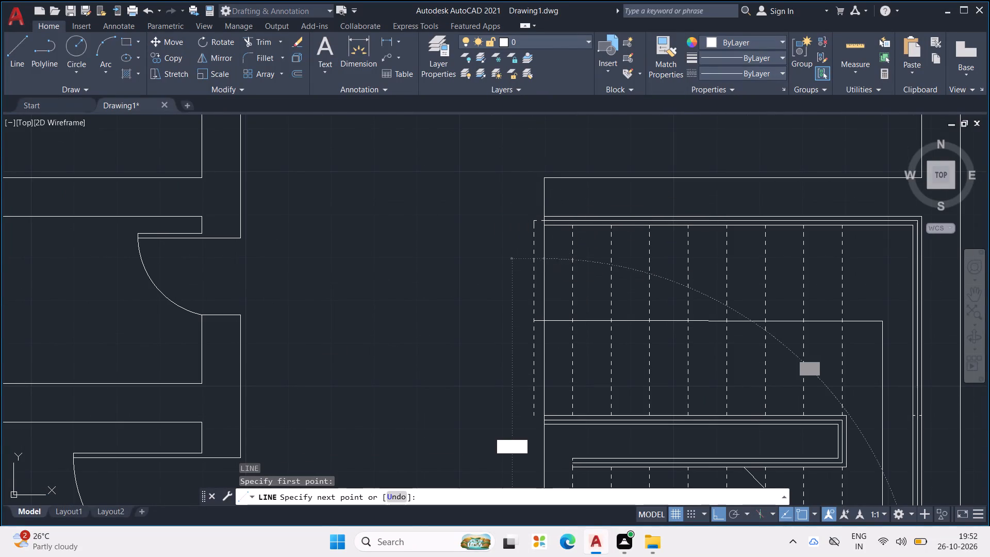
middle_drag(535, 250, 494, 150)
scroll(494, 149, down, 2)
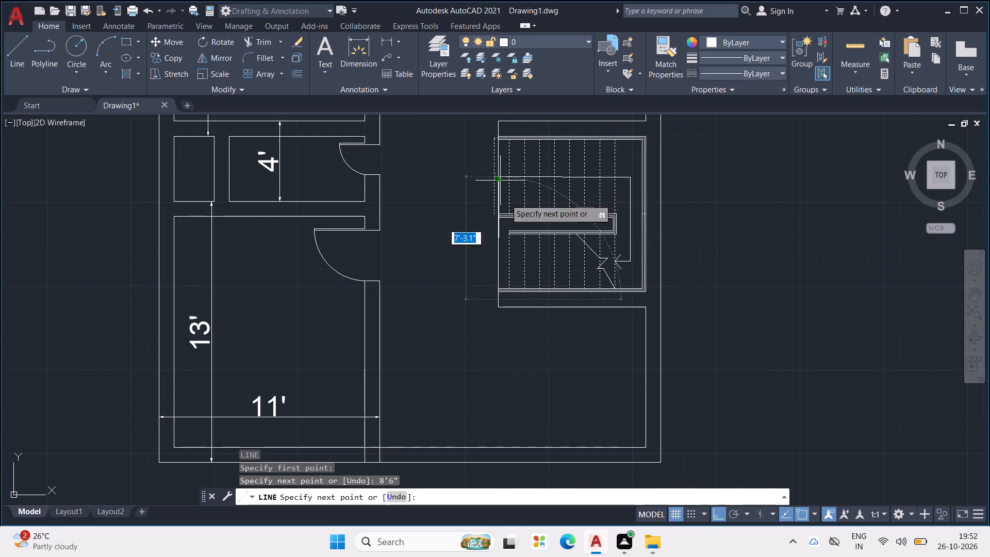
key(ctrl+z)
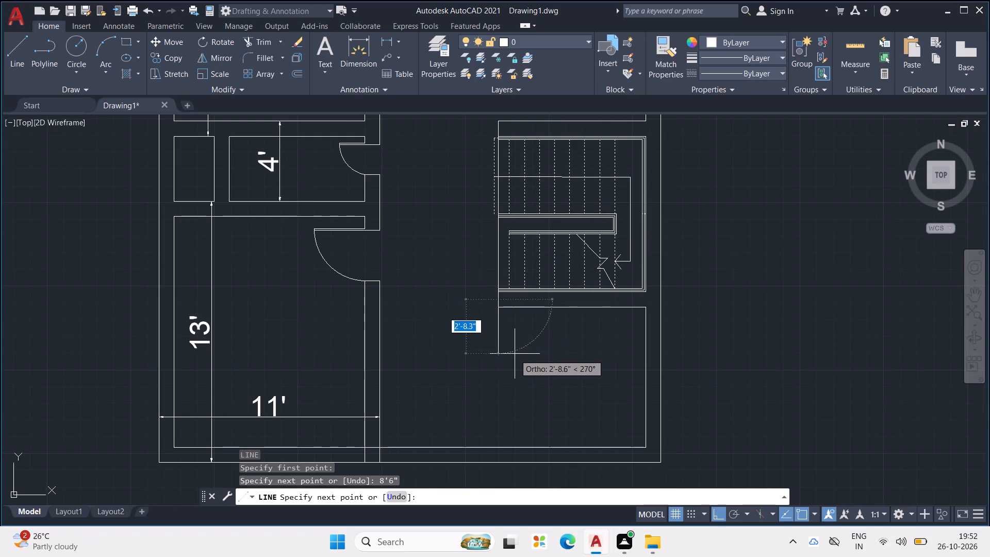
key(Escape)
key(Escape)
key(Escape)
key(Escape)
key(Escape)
Dimension 8'6" down from the midpoint of the staircase top wall's left end, placing the dimension line just left of the stairs.
click(362, 52)
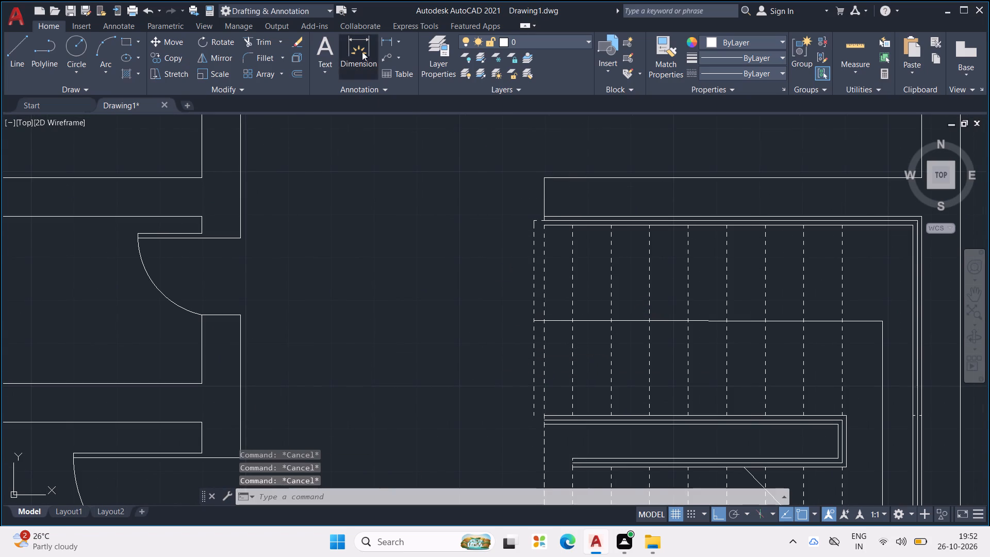
click(544, 196)
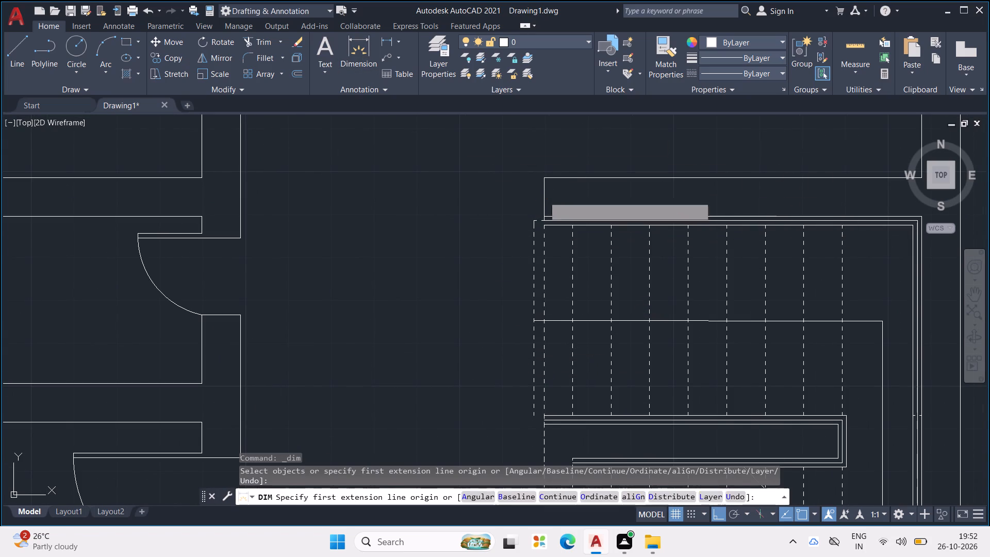
scroll(558, 245, down, 2)
middle_drag(547, 234, 505, 148)
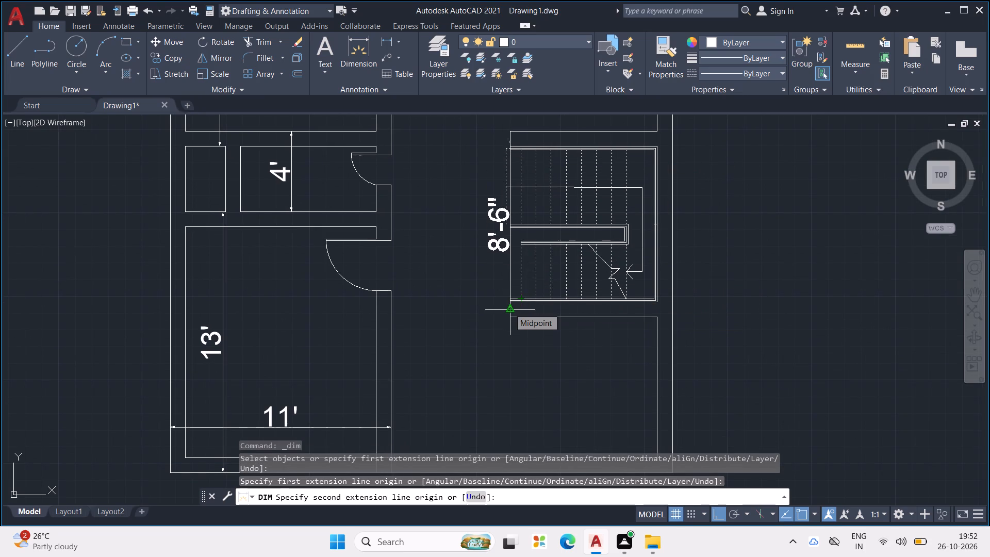
text(8'6")
key(Return)
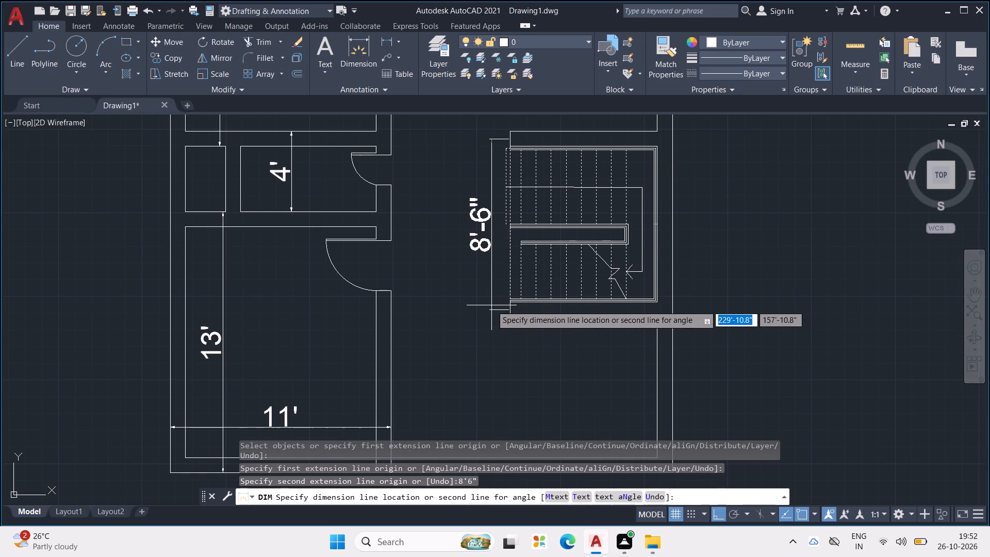
click(484, 304)
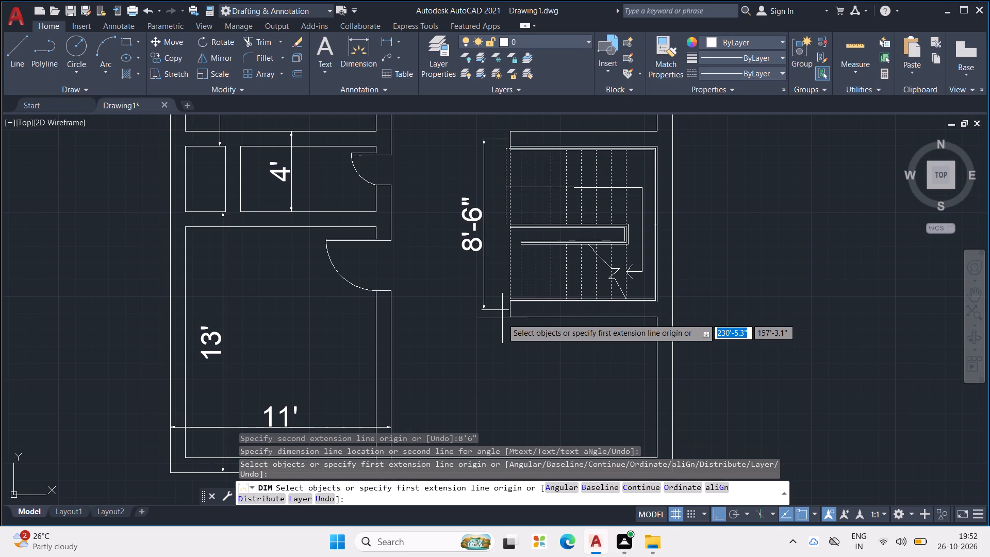
Dimension 6' across the passage from the lower jamb corner of the bottom-left room's door, placing the dimension line below the staircase.
scroll(464, 324, up, 1)
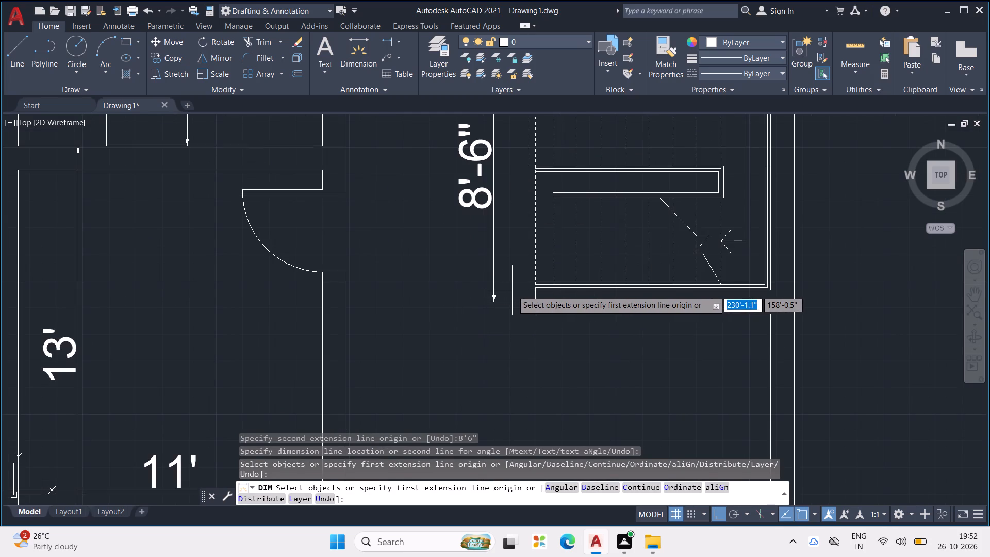
scroll(512, 290, down, 1)
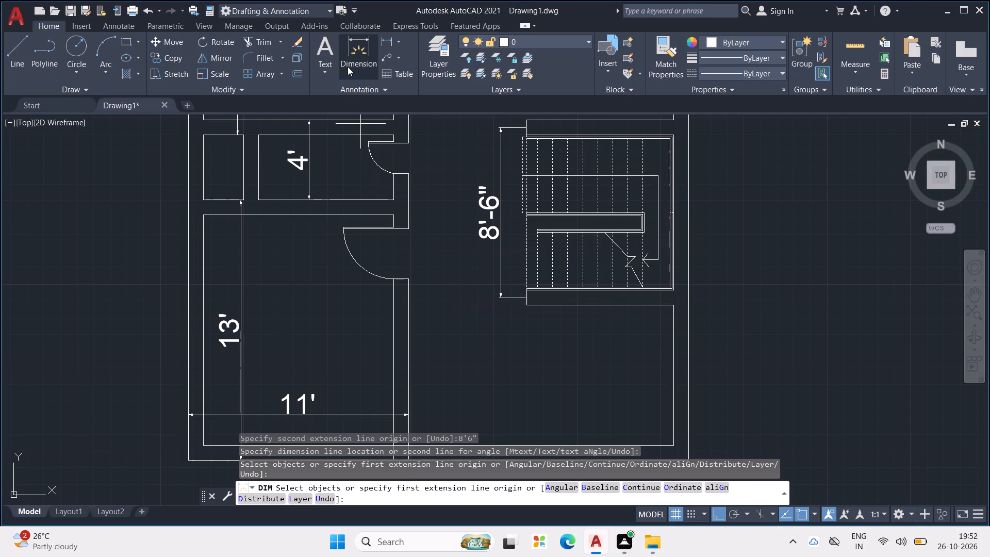
click(356, 67)
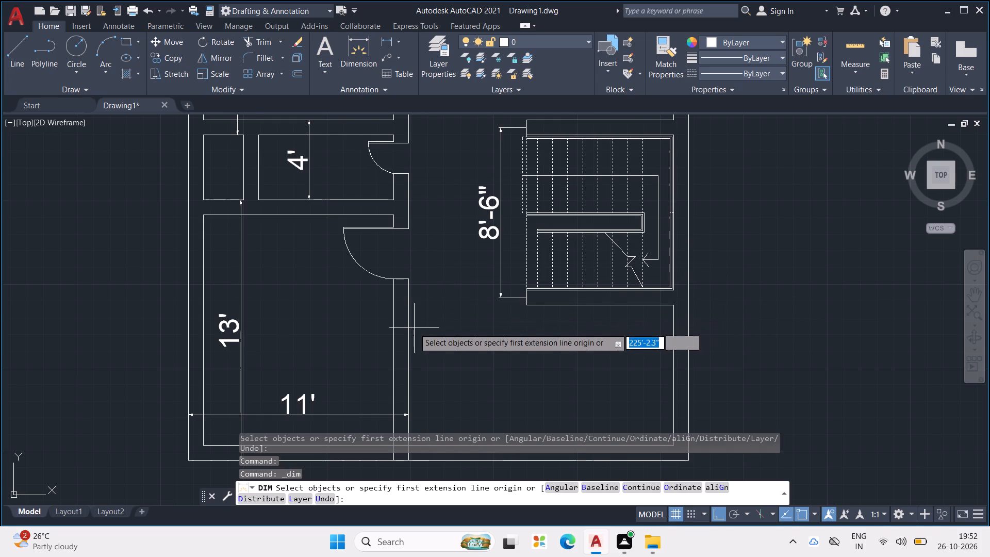
scroll(397, 331, up, 1)
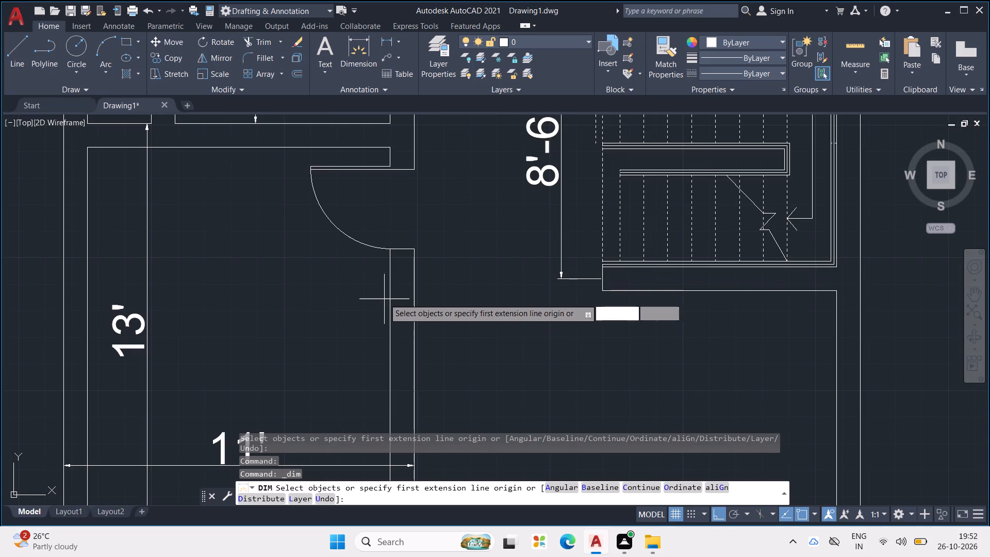
click(390, 251)
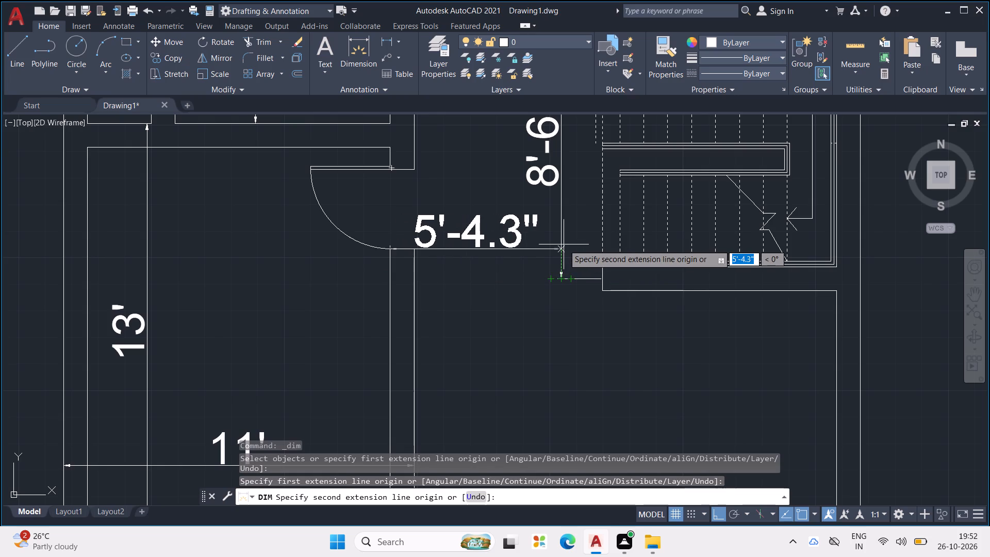
text(6')
key(Return)
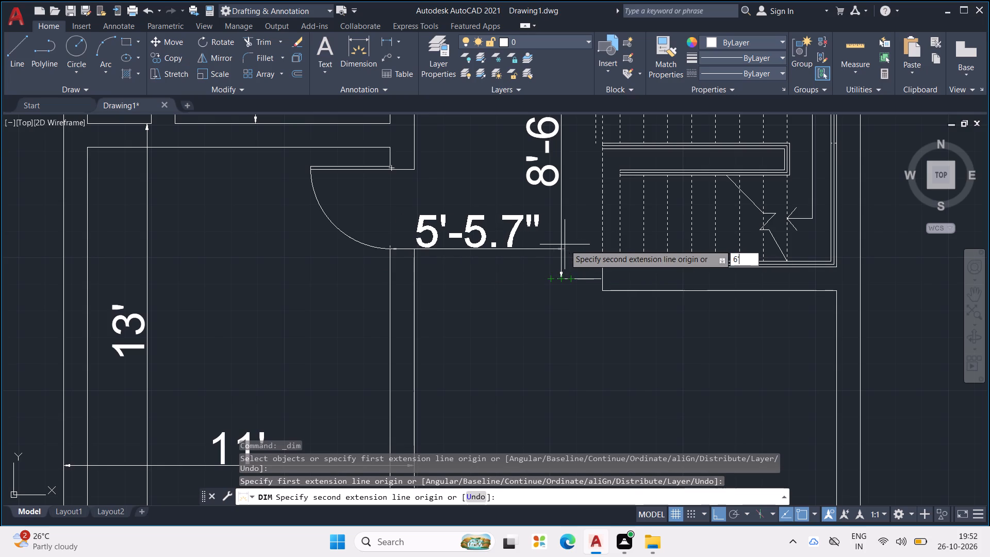
click(515, 347)
scroll(523, 335, down, 1)
key(Escape)
key(Escape)
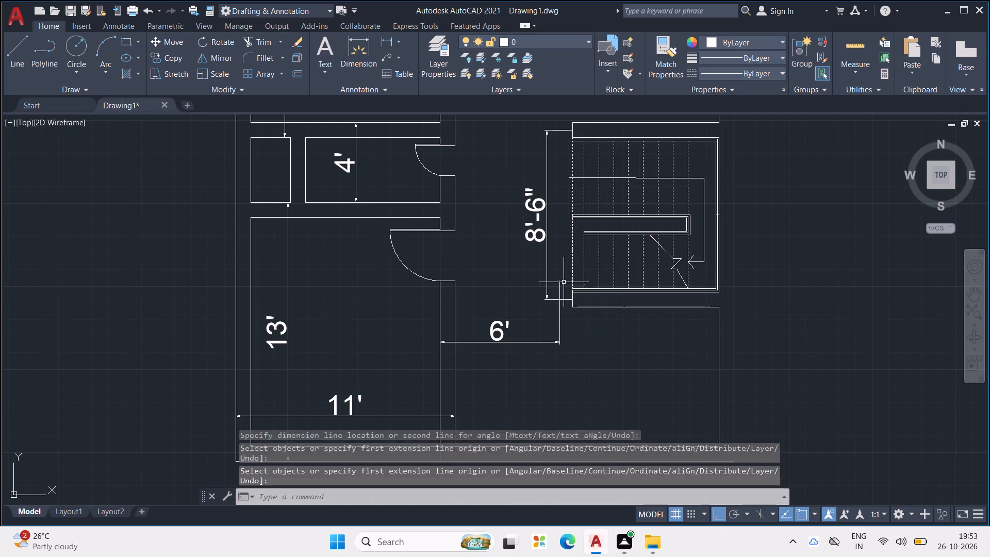
Stretch the lower extension origin of the staircase's 8'-6" dimension to meet the 6' passage dimension's extension line.
click(547, 296)
scroll(558, 302, up, 2)
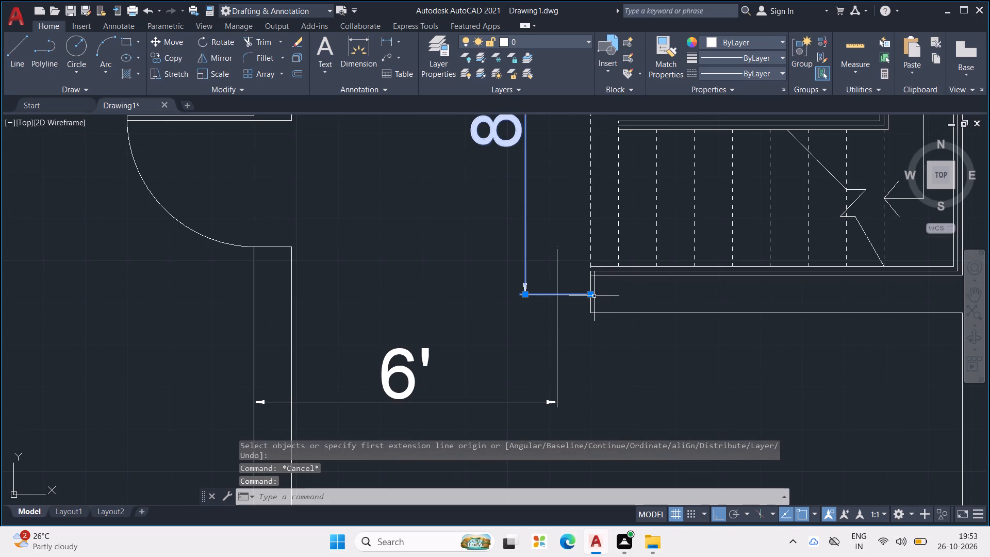
drag(591, 293, 557, 299)
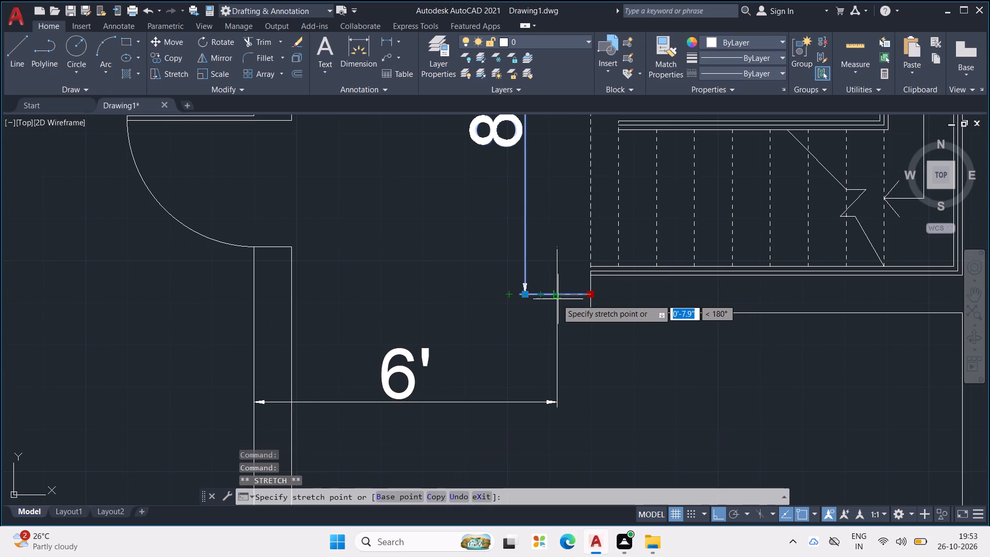
drag(557, 299, 553, 298)
click(557, 295)
scroll(572, 294, down, 1)
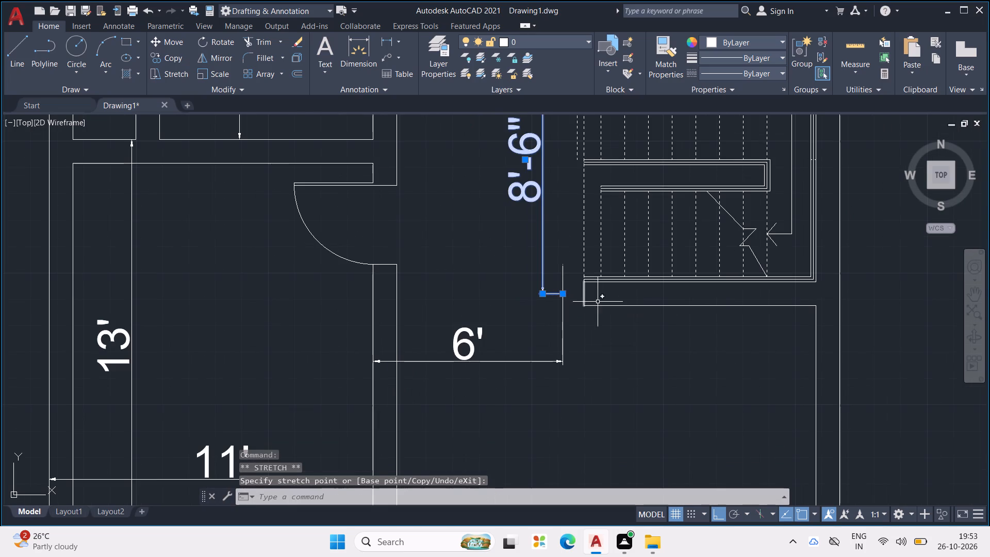
middle_drag(570, 298, 603, 427)
scroll(573, 306, down, 1)
key(Escape)
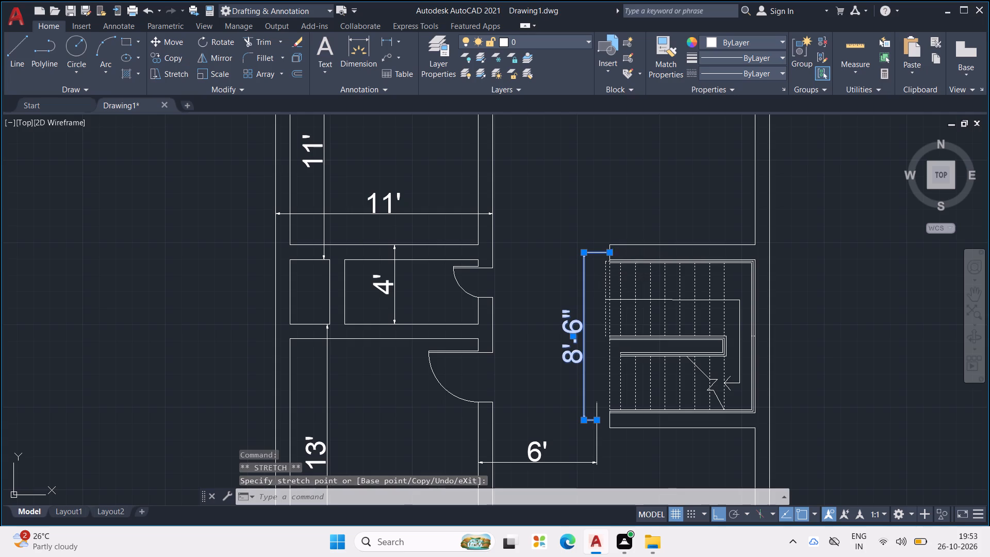
key(Escape)
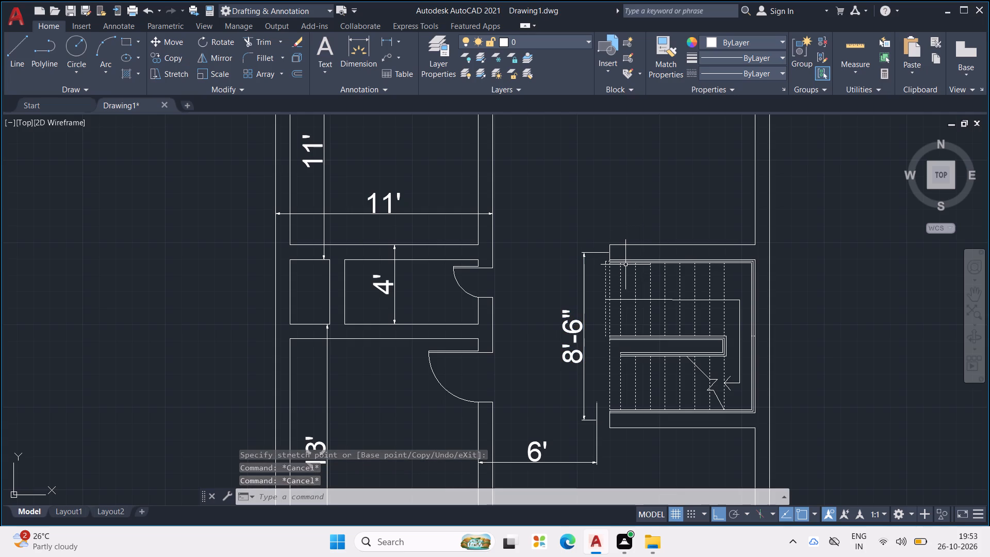
Dimension 15' down from the upper face of the top-right room's bottom wall, placing the dimension line below that room's door.
click(354, 49)
middle_drag(528, 142, 429, 324)
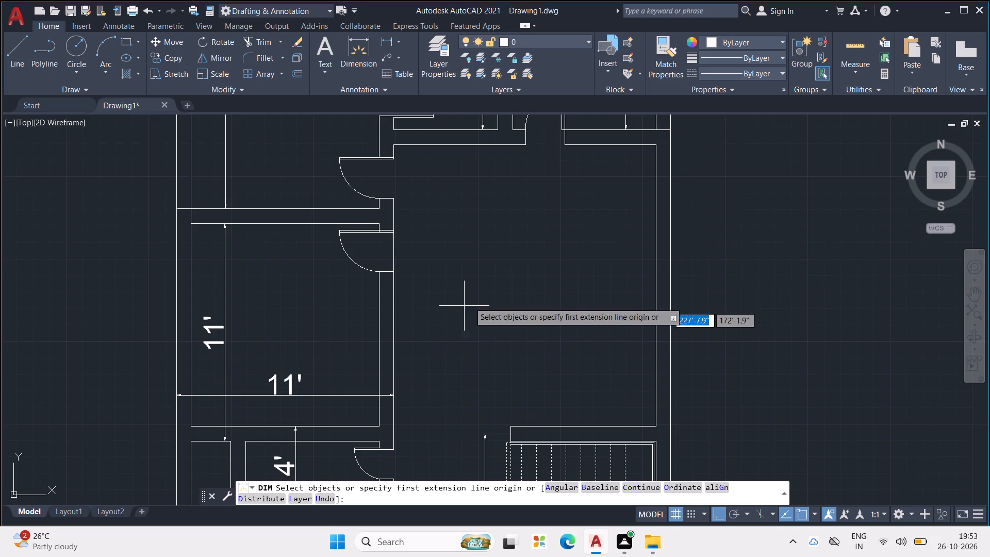
drag(628, 128, 628, 131)
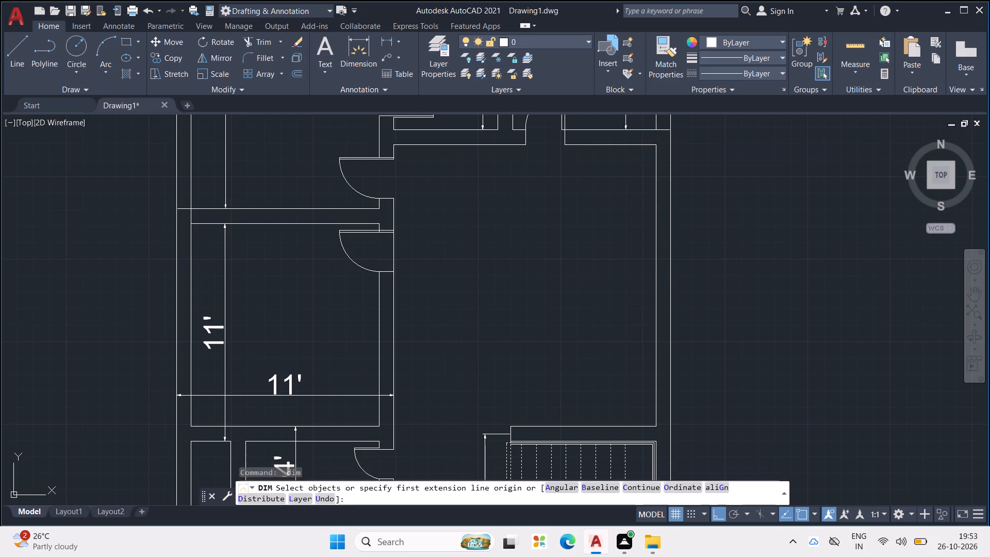
drag(628, 131, 629, 134)
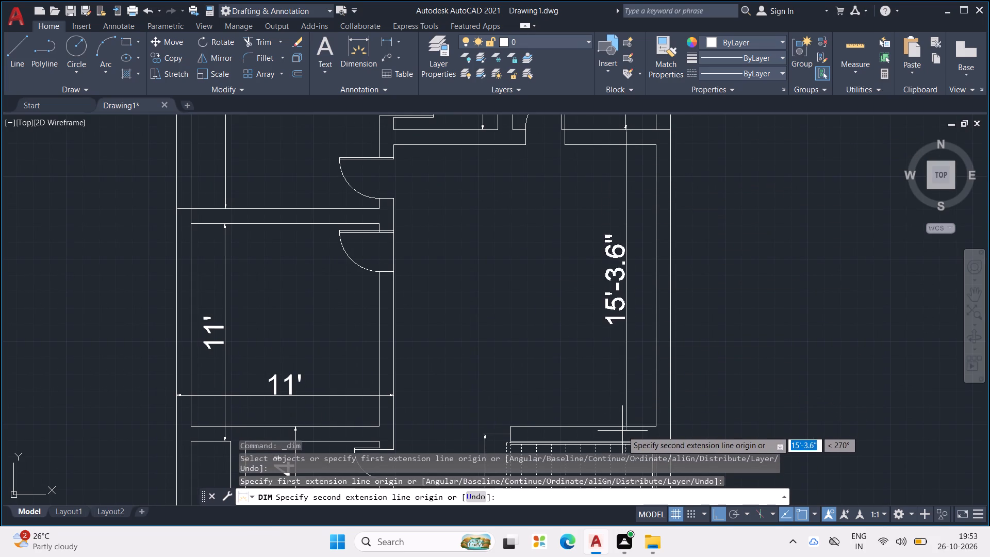
text(15)
key(apostrophe)
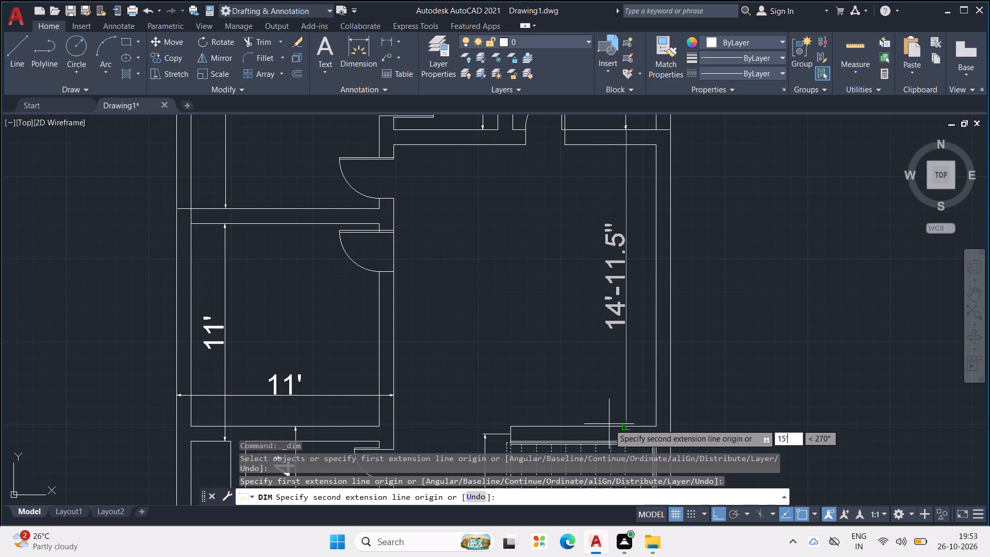
key(Return)
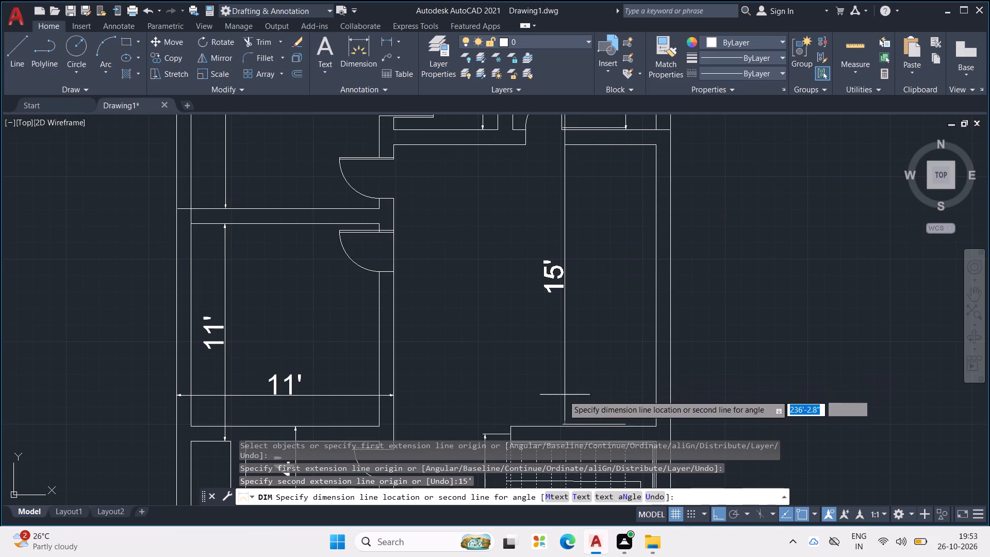
click(562, 395)
middle_drag(583, 382, 664, 327)
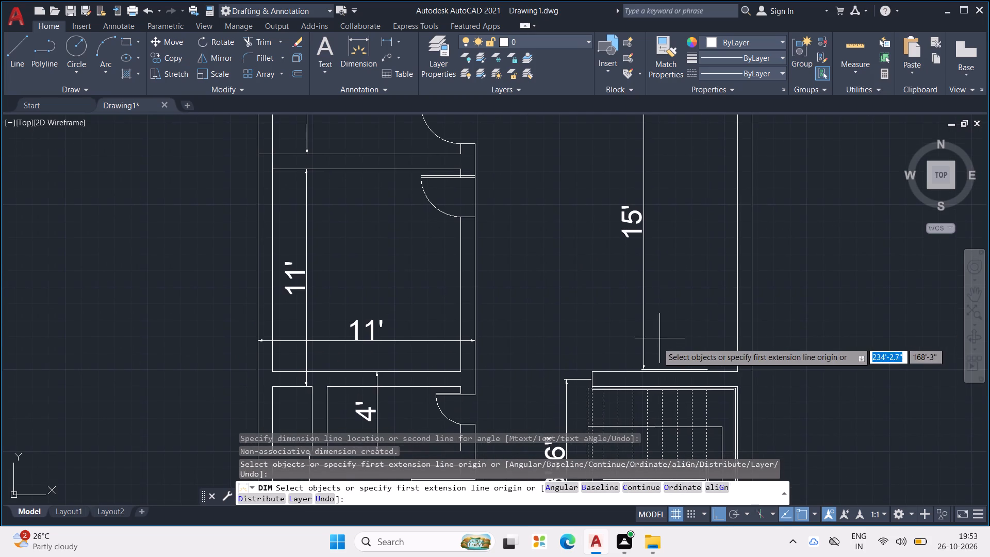
key(Escape)
key(Escape)
Move the 15' dimension down and slightly right so it starts at the lower face of the top-right room's bottom wall.
click(642, 359)
scroll(640, 370, up, 3)
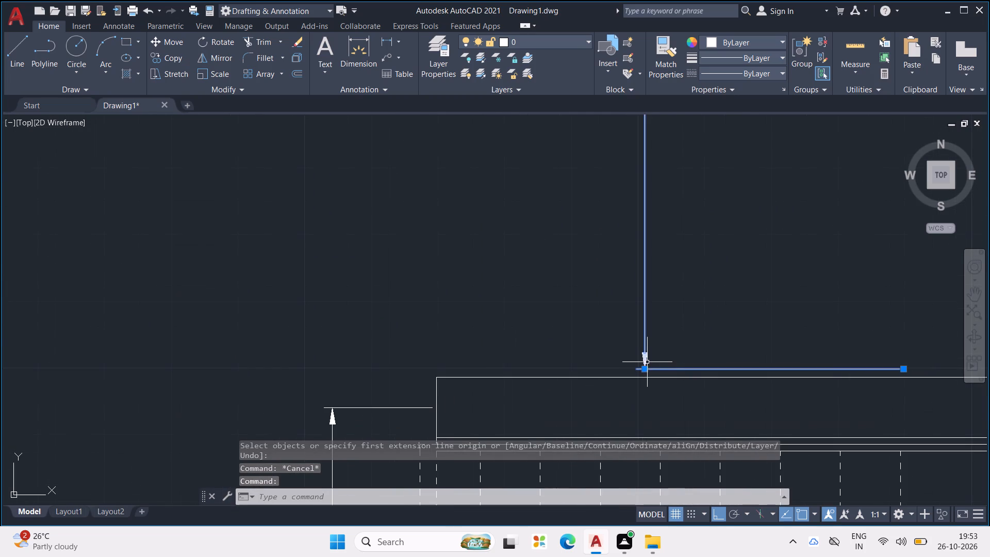
drag(645, 357, 650, 380)
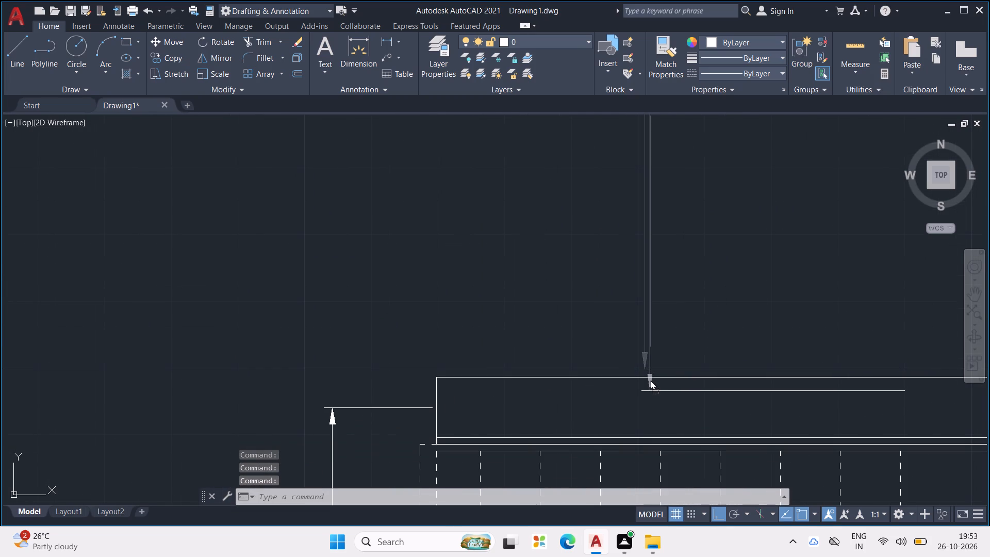
drag(650, 380, 757, 424)
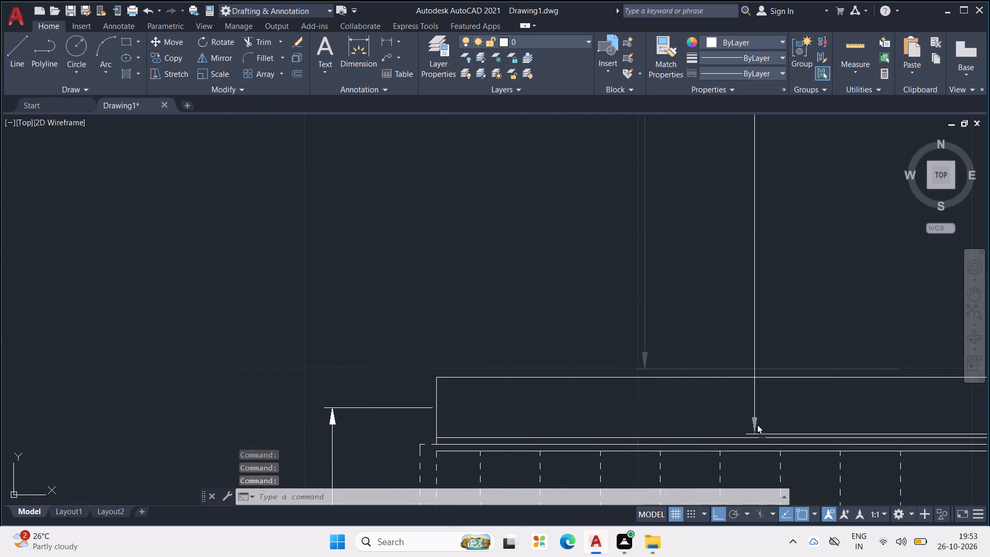
drag(757, 424, 701, 425)
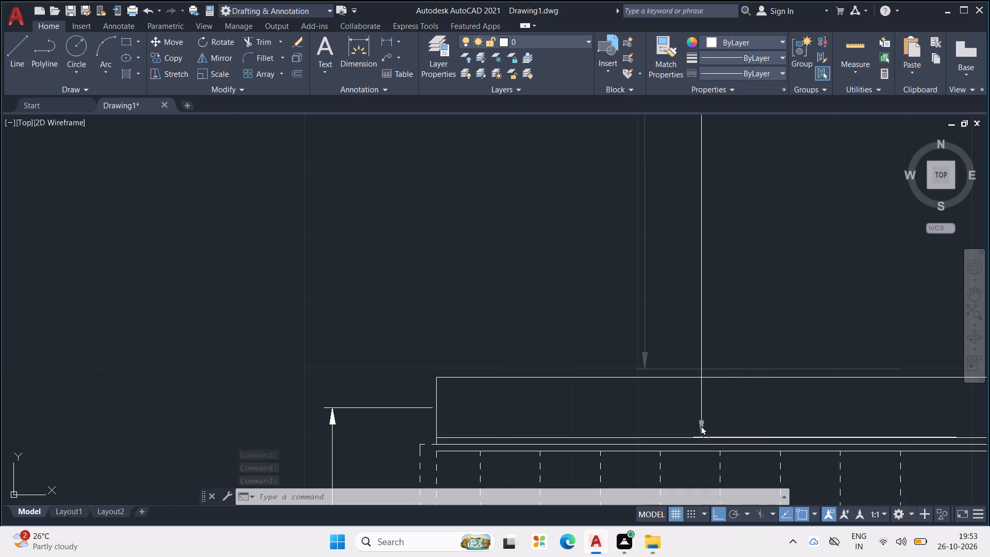
drag(701, 425, 700, 425)
scroll(706, 361, down, 3)
middle_drag(663, 307, 693, 420)
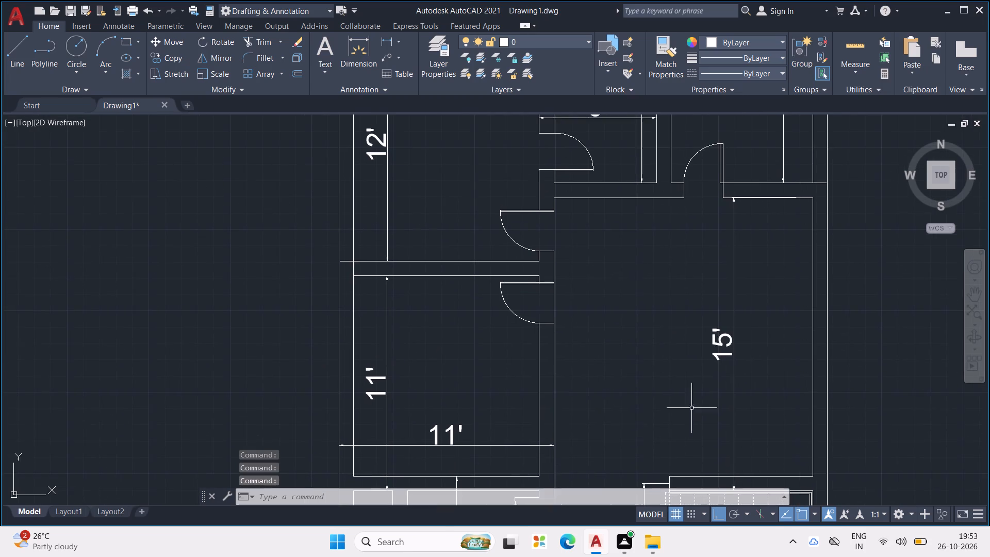
scroll(742, 268, up, 2)
scroll(741, 264, down, 1)
middle_click(739, 264)
scroll(734, 261, down, 1)
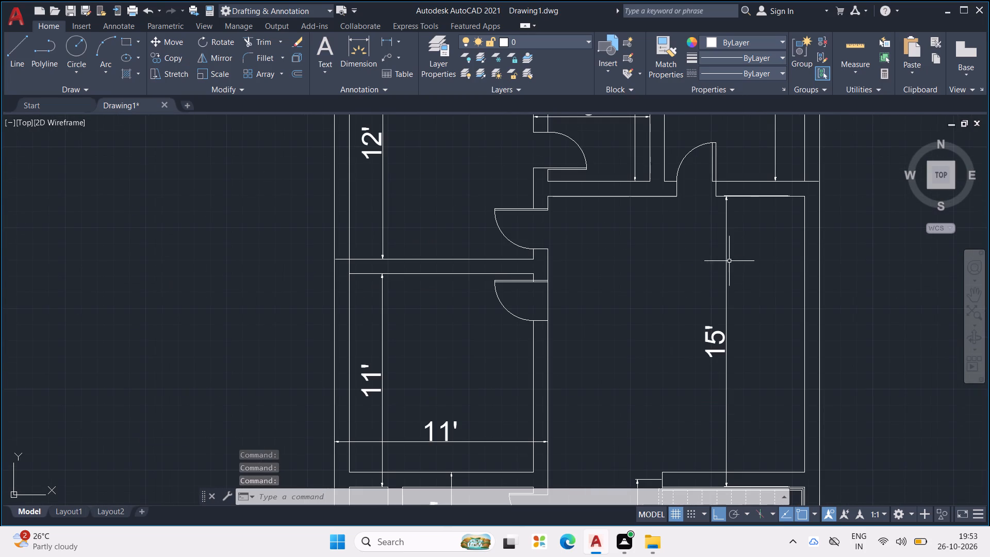
key(Escape)
key(Escape)
key(Escape)
key(Escape)
key(Escape)
key(Escape)
key(Escape)
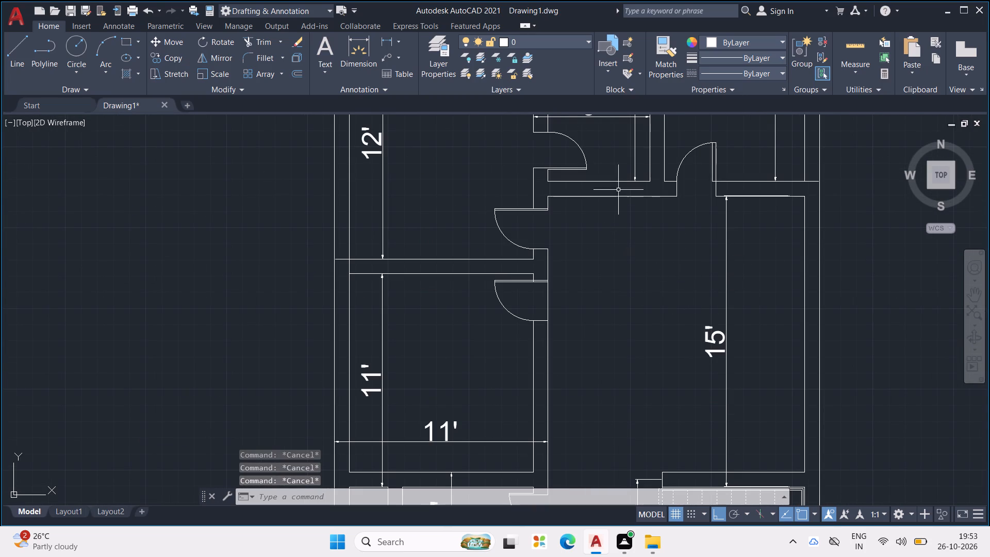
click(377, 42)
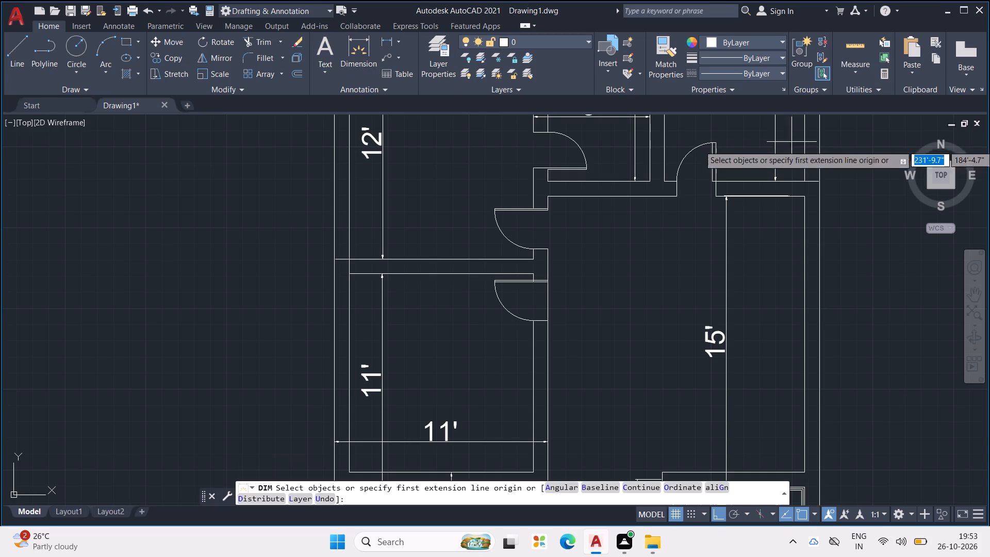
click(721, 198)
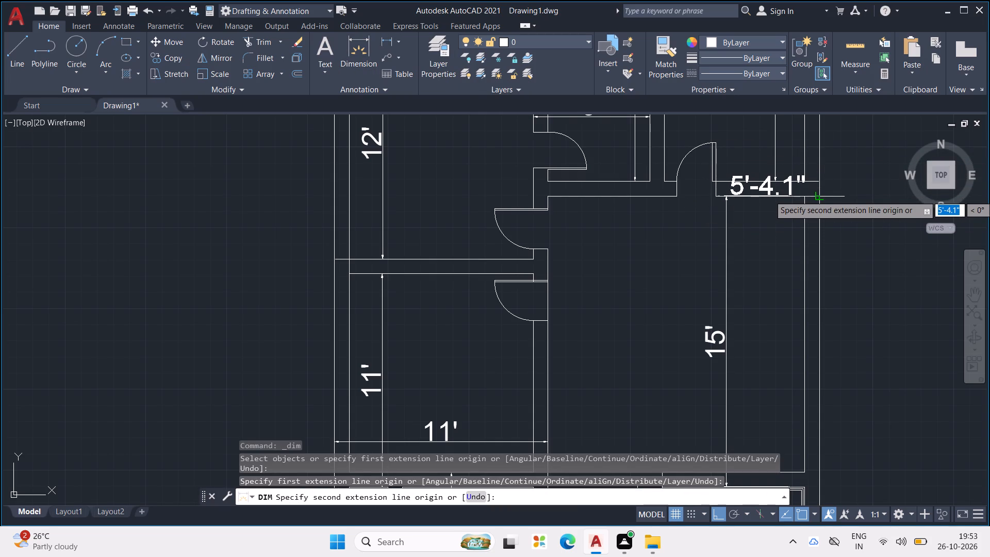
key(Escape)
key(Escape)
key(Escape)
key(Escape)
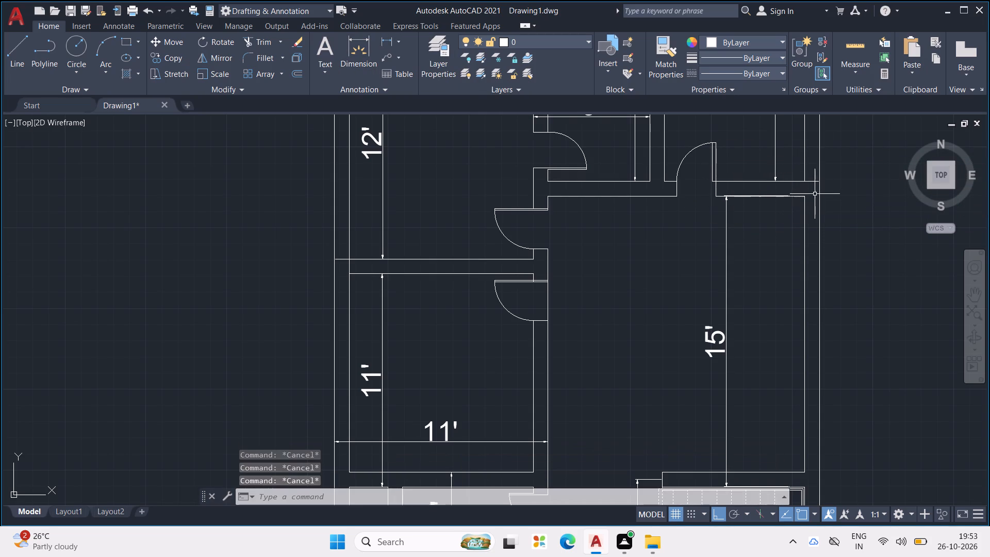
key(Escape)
Dimension the width from the top-right room's left partition far face to the inner right wall, placing the dimension line below the door wall.
middle_drag(810, 194, 664, 263)
key(Escape)
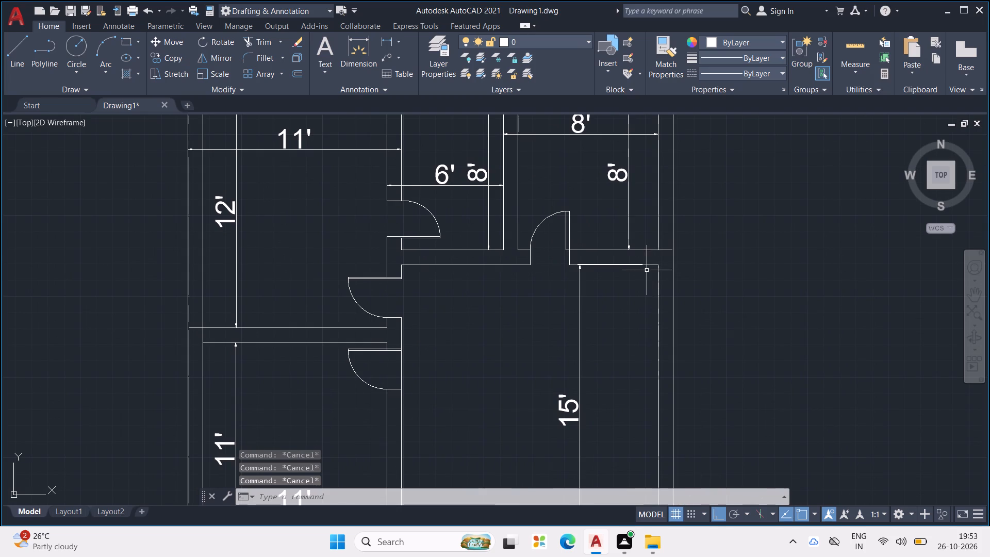
scroll(646, 270, down, 2)
scroll(632, 226, up, 1)
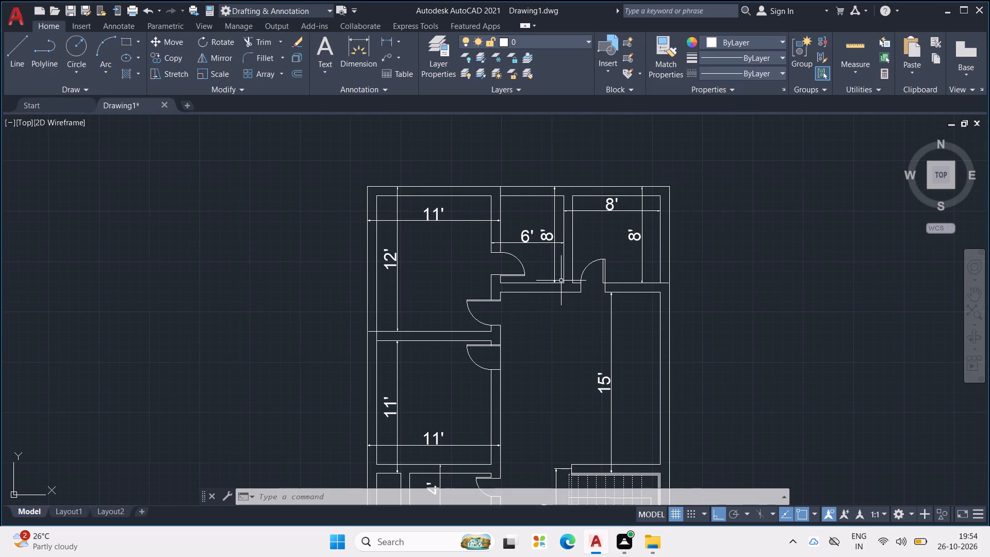
click(369, 46)
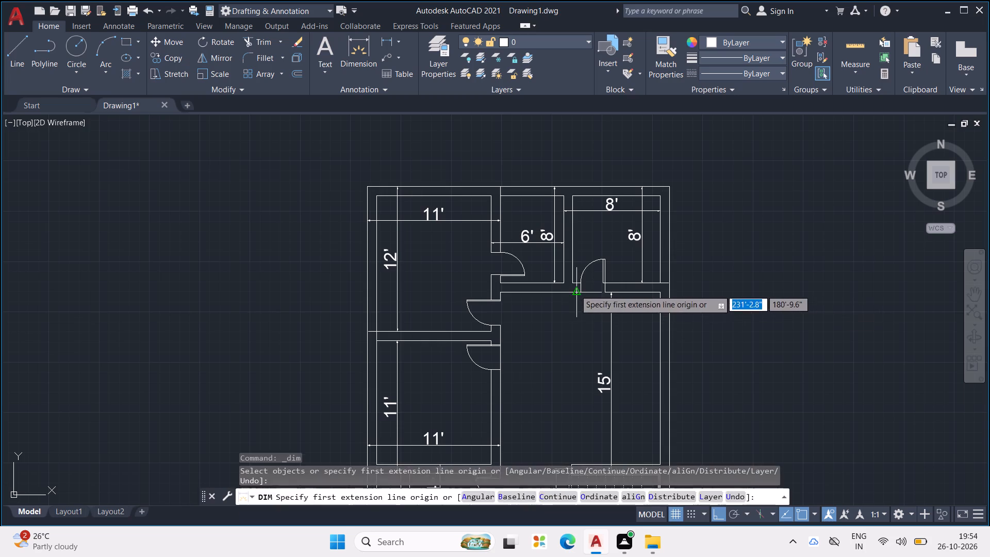
click(560, 284)
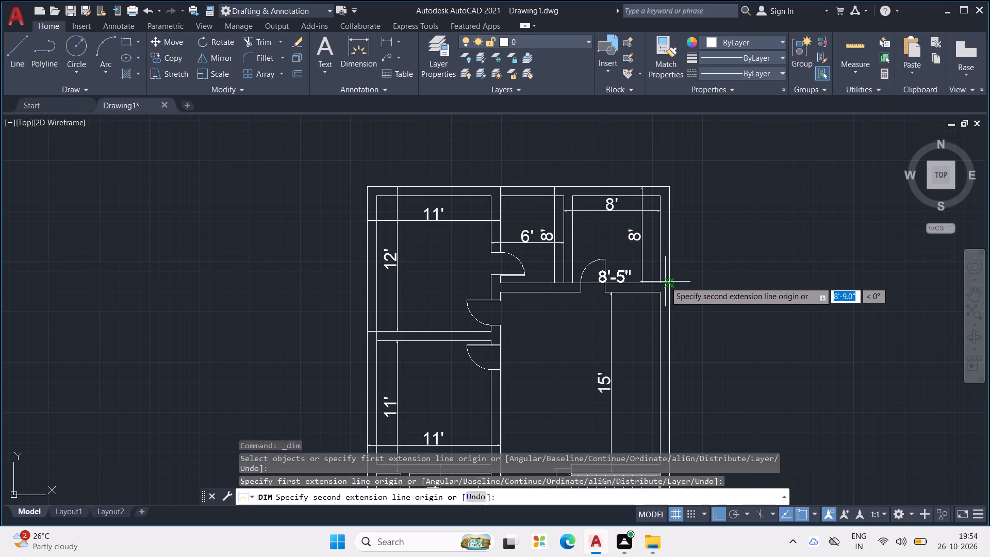
click(662, 282)
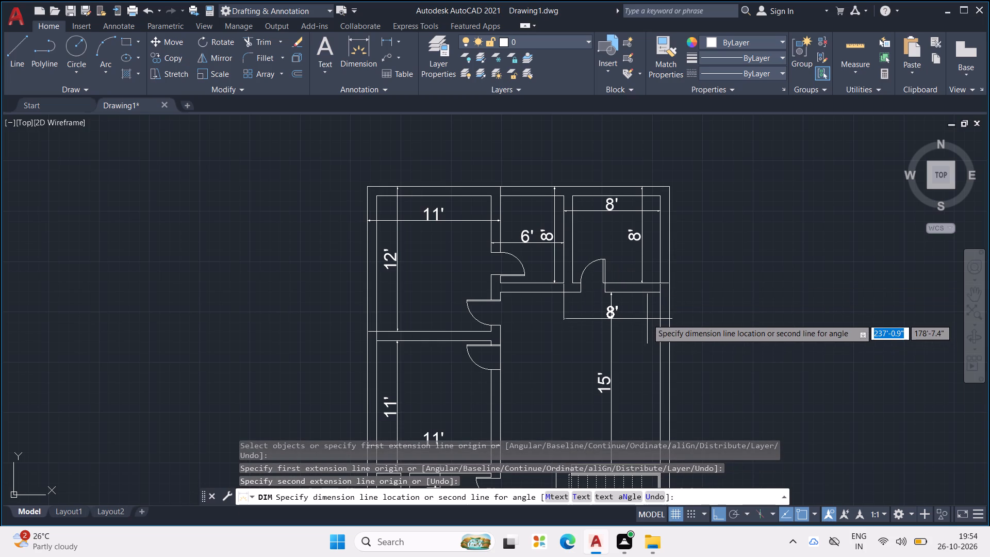
click(647, 319)
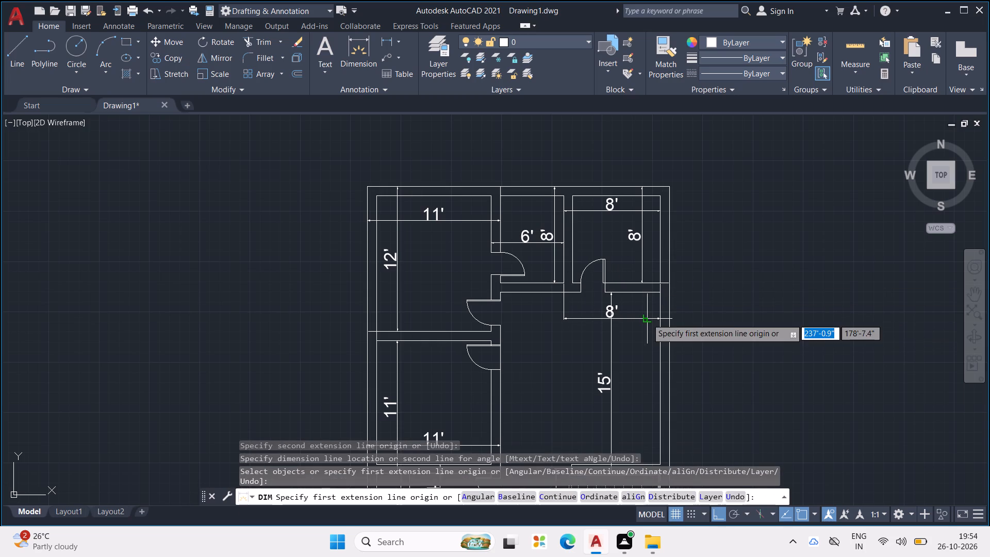
click(610, 387)
key(Escape)
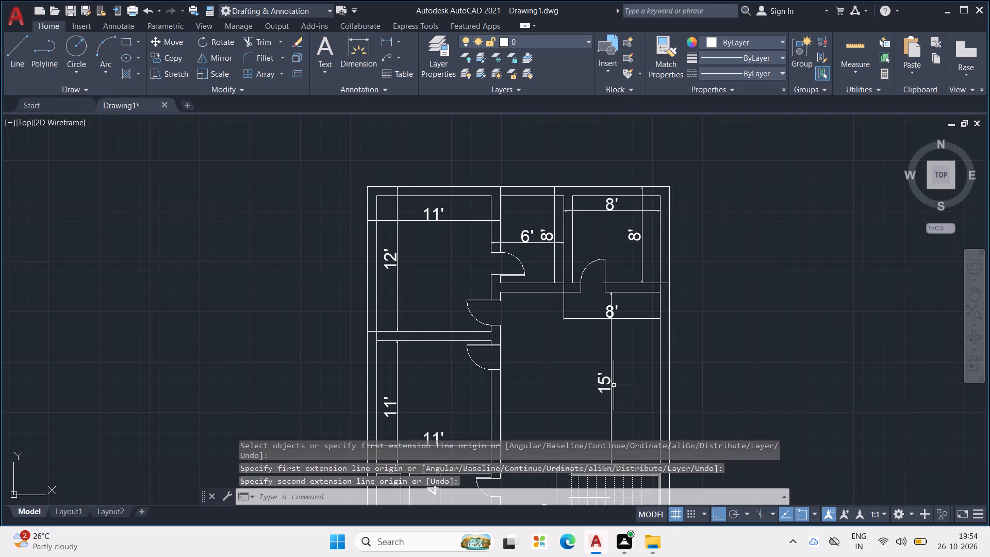
Move the hall's vertical 15' dimension line closer to the right outer wall, clear of the 8' dimension text.
key(Escape)
key(Escape)
click(614, 385)
click(605, 382)
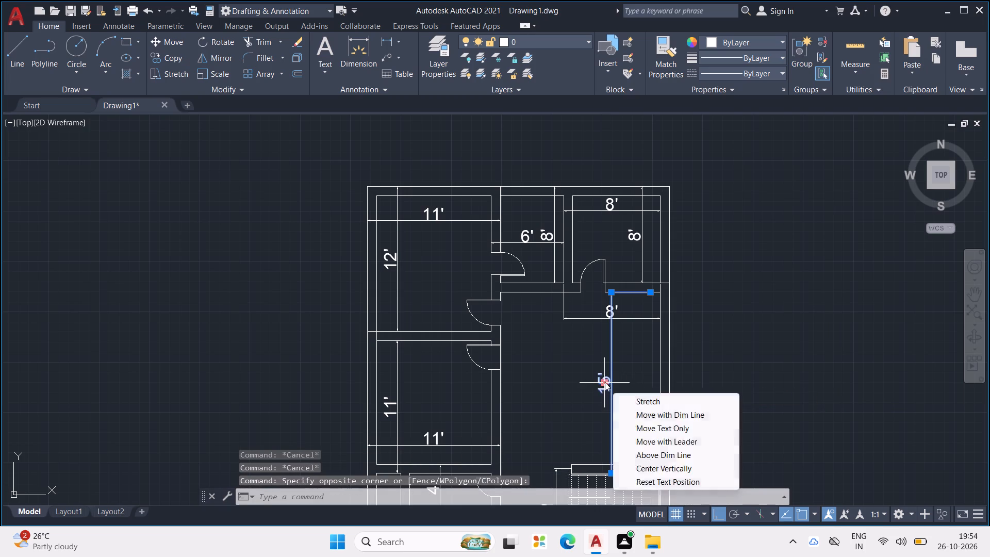
drag(604, 381, 634, 378)
click(634, 378)
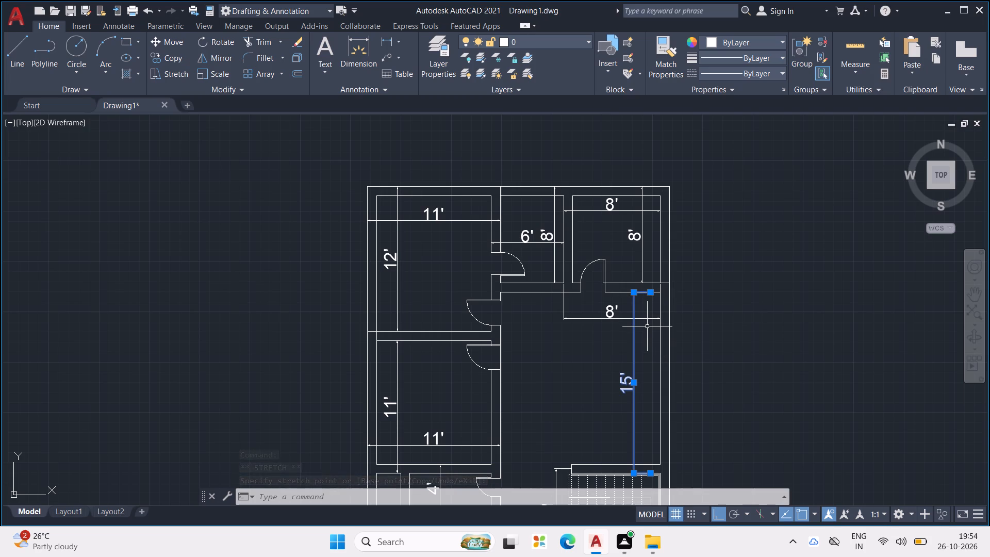
key(Escape)
key(Escape)
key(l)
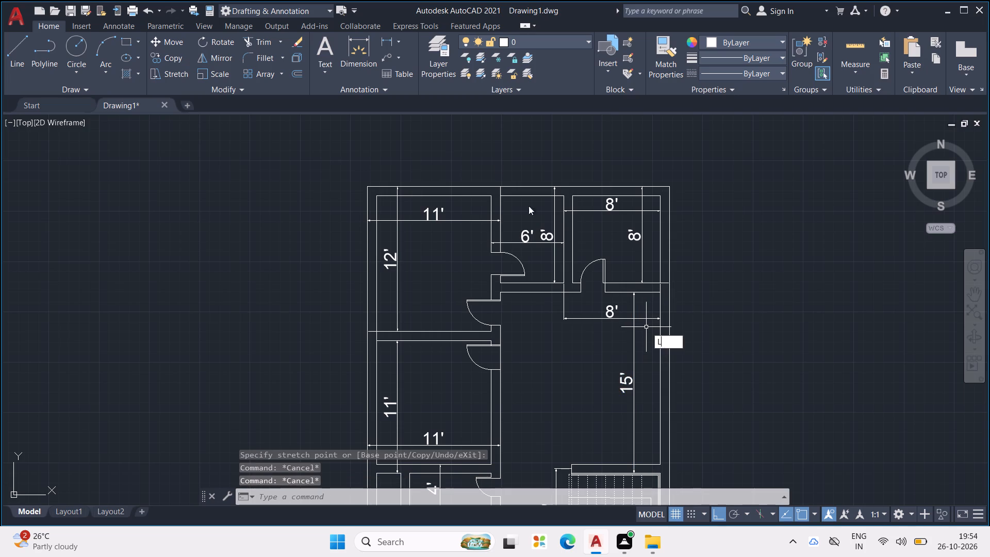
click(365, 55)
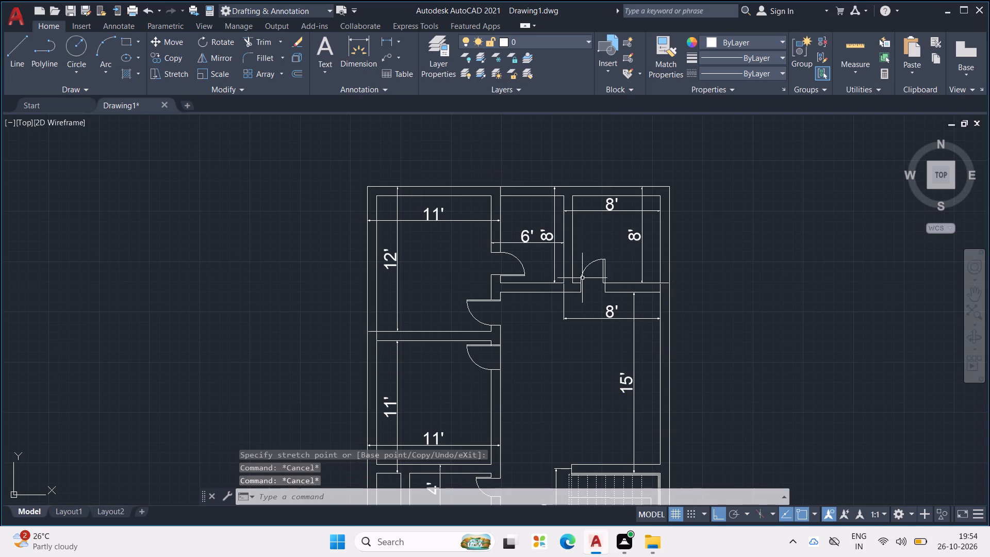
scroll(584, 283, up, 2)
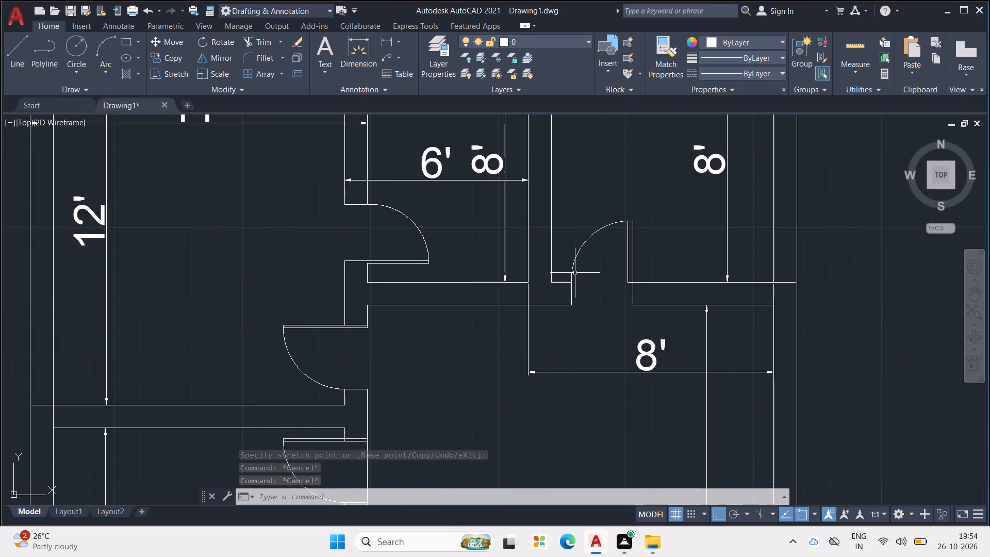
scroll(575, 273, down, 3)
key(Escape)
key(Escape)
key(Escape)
Extend the inner line of the right outer wall down to the outer bottom wall line.
scroll(579, 286, down, 2)
scroll(541, 325, up, 2)
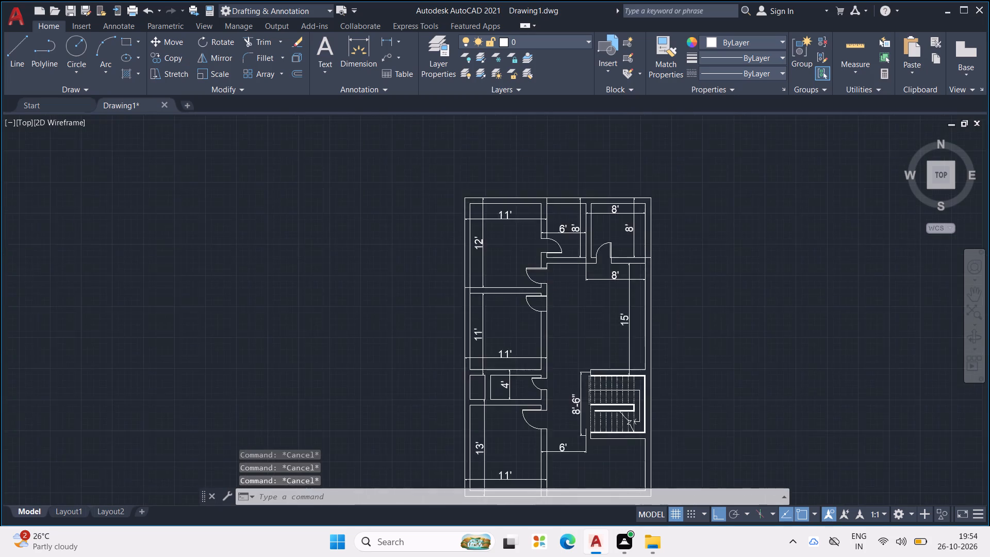
scroll(554, 334, down, 1)
middle_drag(556, 334, 502, 272)
key(Escape)
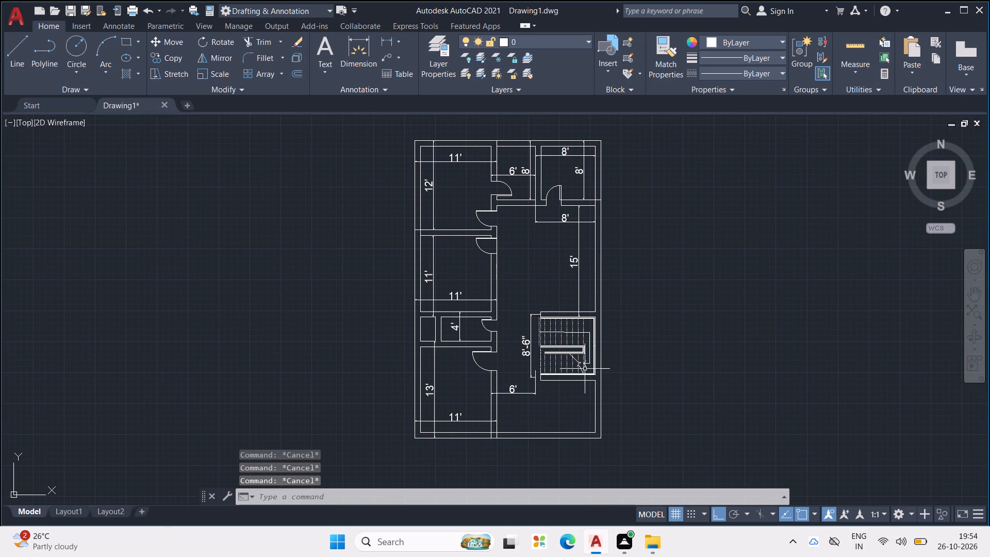
key(Escape)
middle_drag(567, 437, 566, 362)
key(Escape)
key(Escape)
key(e)
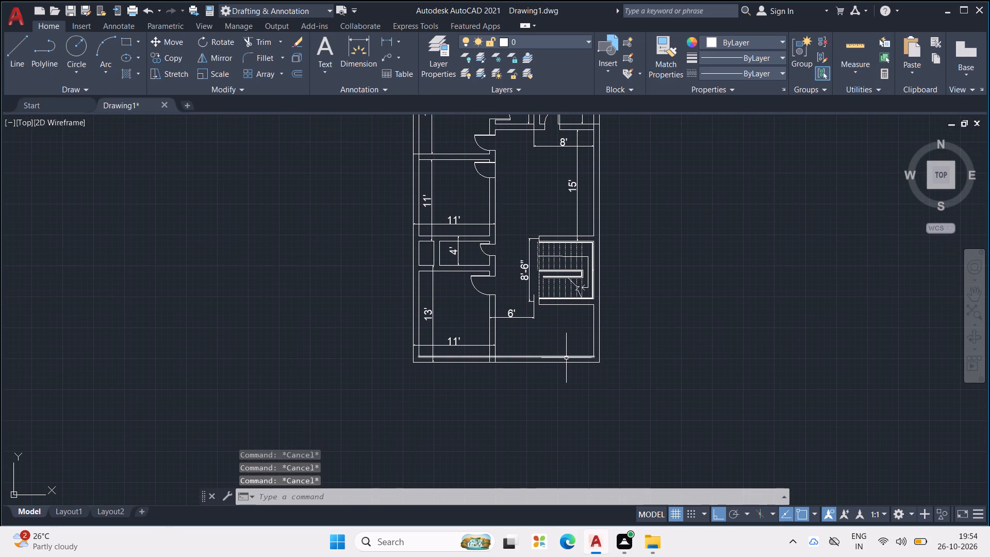
key(x)
key(Return)
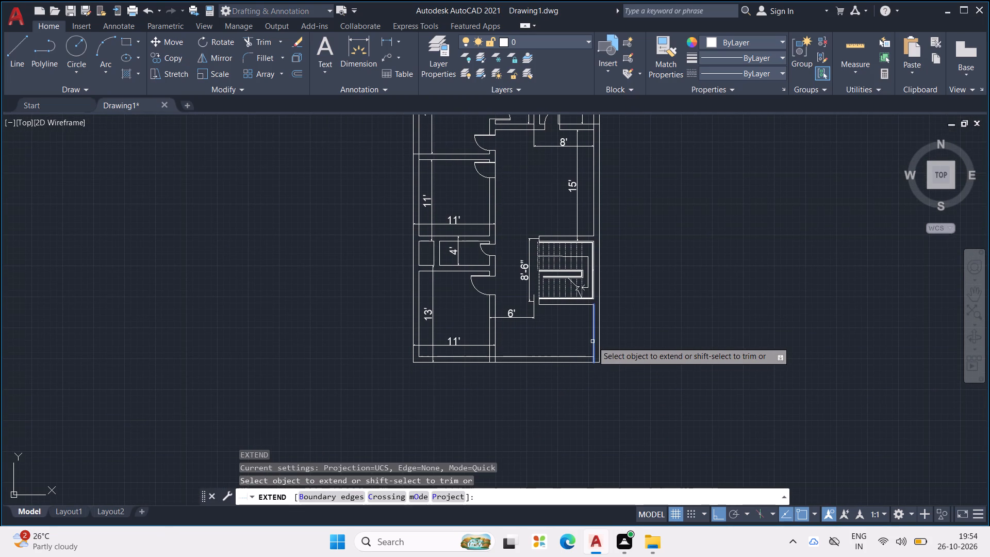
scroll(633, 361, up, 1)
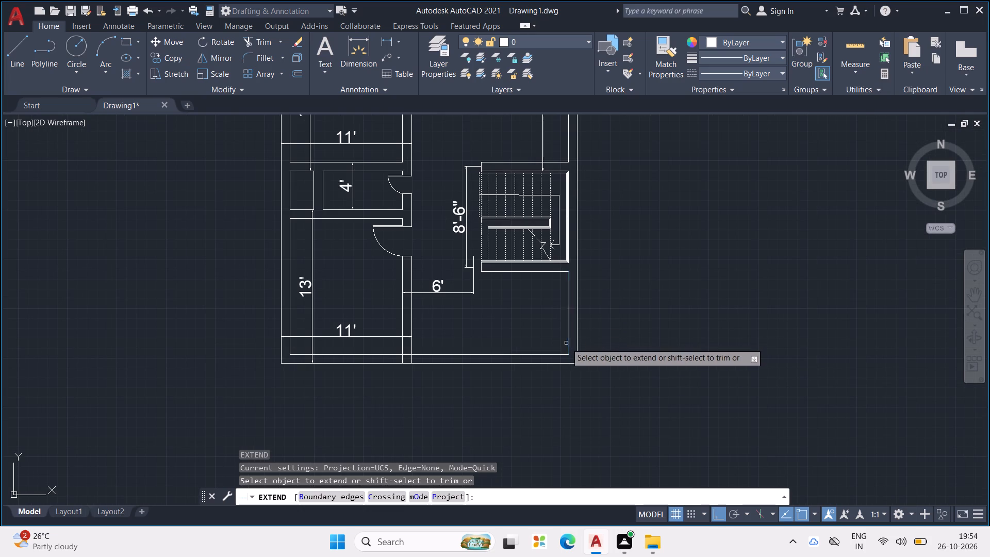
click(566, 347)
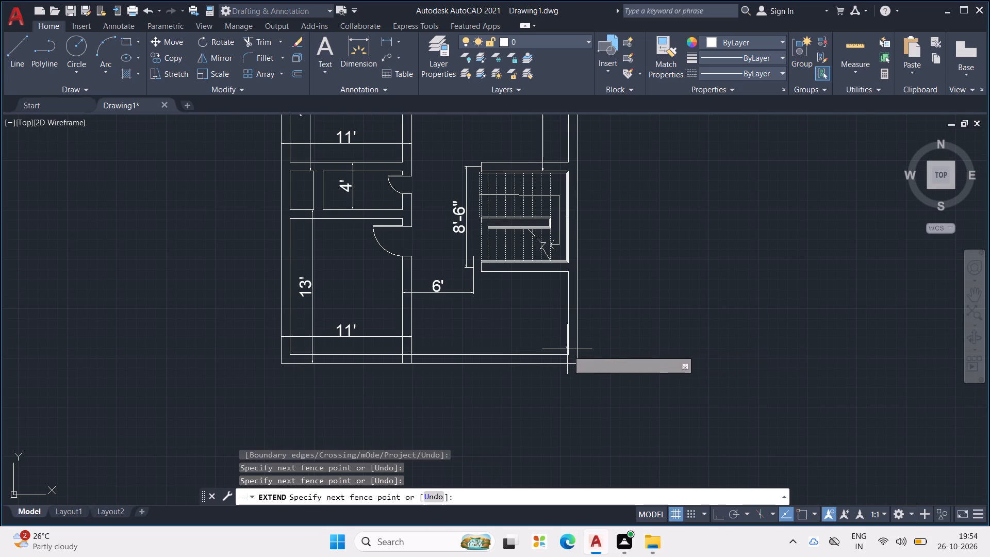
click(573, 351)
key(Escape)
key(Escape)
key(Escape)
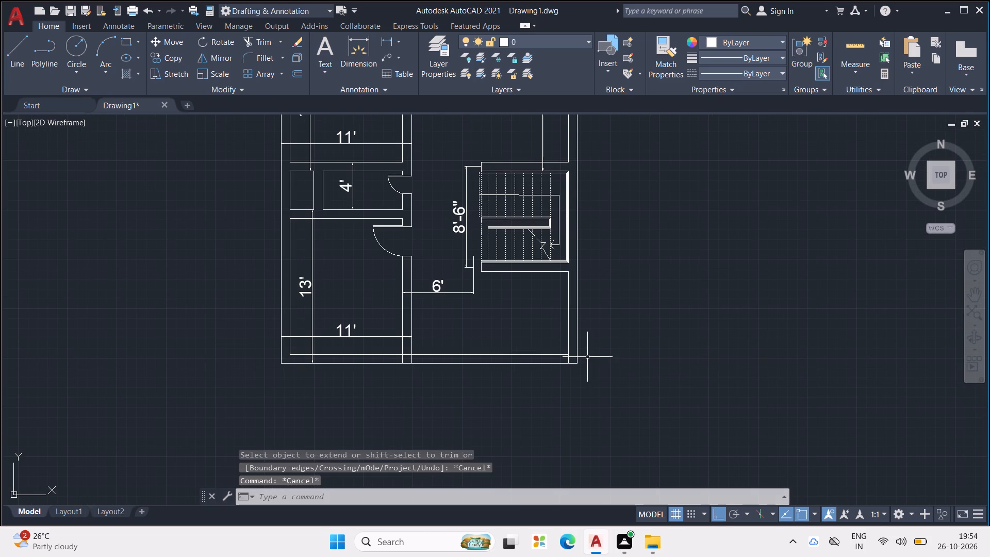
Trim both bottom wall lines between the bottom-left room's partition and the right wall, and the partition line's stub at that room's corner.
key(Escape)
text(TR)
key(Return)
drag(533, 325, 533, 324)
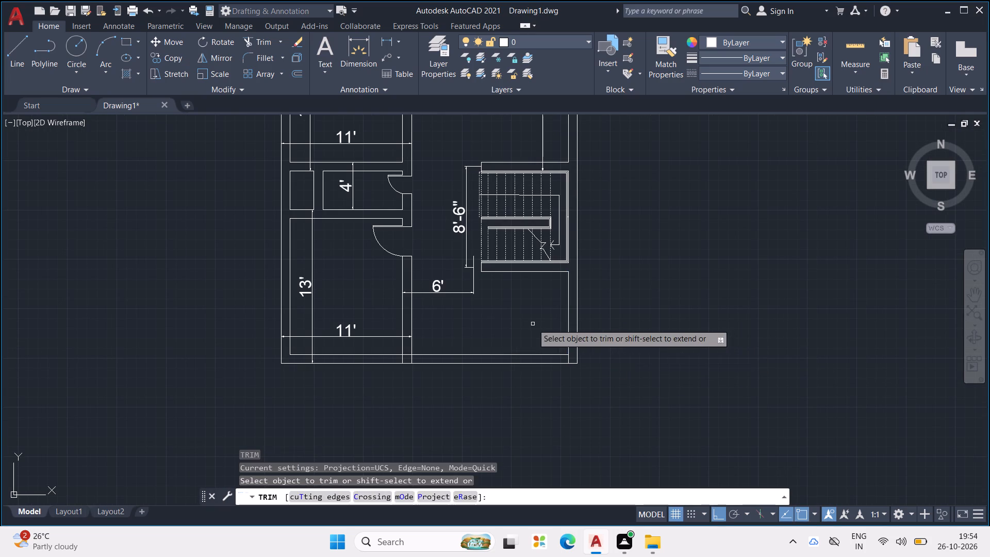
drag(533, 324, 537, 384)
scroll(406, 354, up, 3)
drag(411, 356, 397, 367)
drag(393, 368, 365, 375)
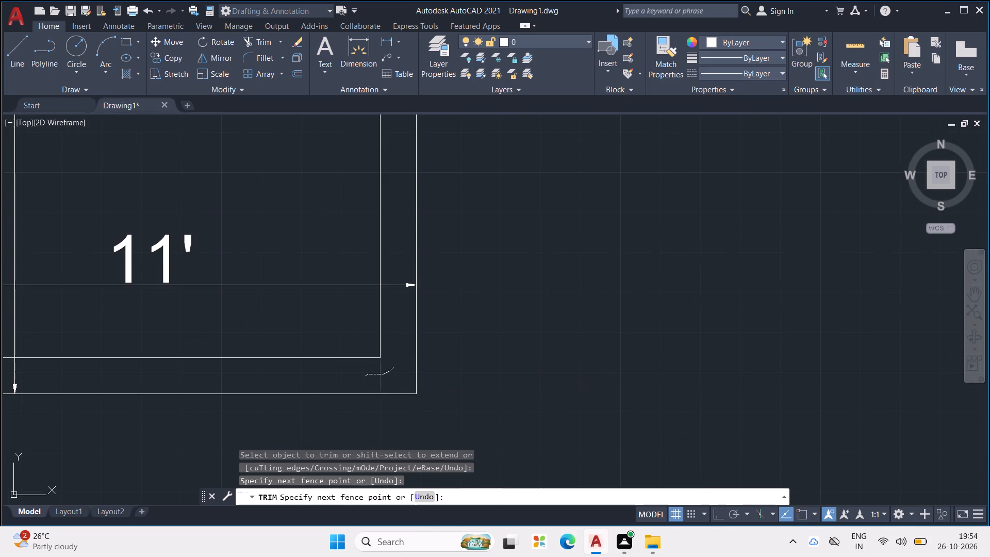
scroll(362, 374, down, 2)
scroll(254, 376, down, 2)
middle_drag(329, 414, 342, 417)
scroll(329, 414, down, 1)
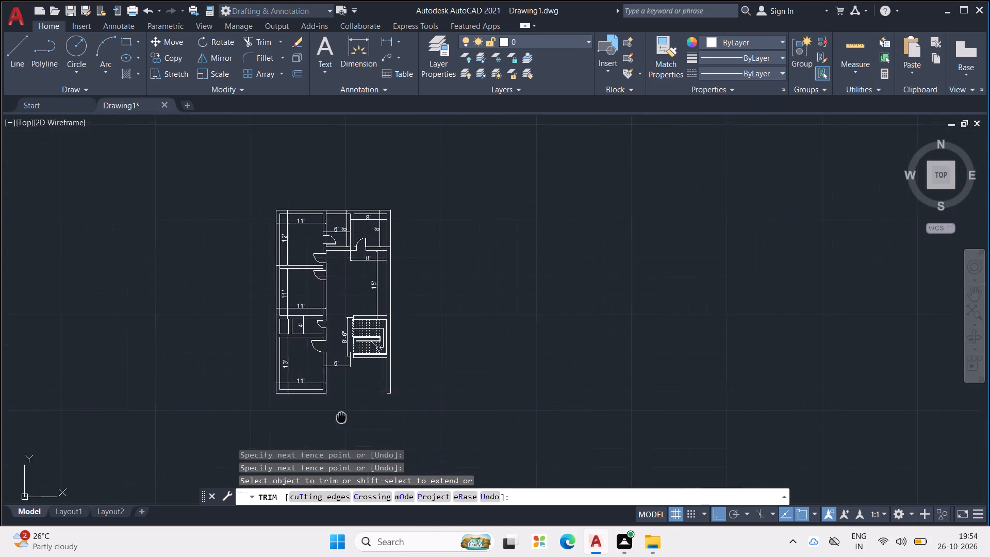
middle_drag(342, 417, 455, 434)
key(Escape)
scroll(478, 422, up, 2)
key(Escape)
key(Escape)
key(Escape)
key(Escape)
key(Escape)
key(Escape)
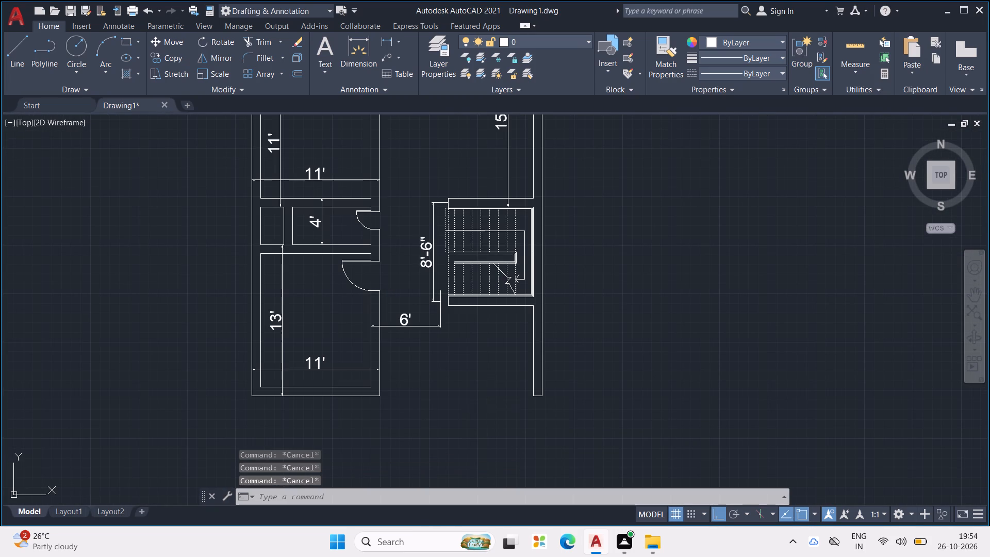
key(Escape)
key(Escape)
key(Escape)
key(Escape)
key(Escape)
Draw a horizontal line across the bottom opening, mid-thickness of the wall, from the partition's outer face to the inner right wall.
key(l)
key(Return)
scroll(482, 397, up, 2)
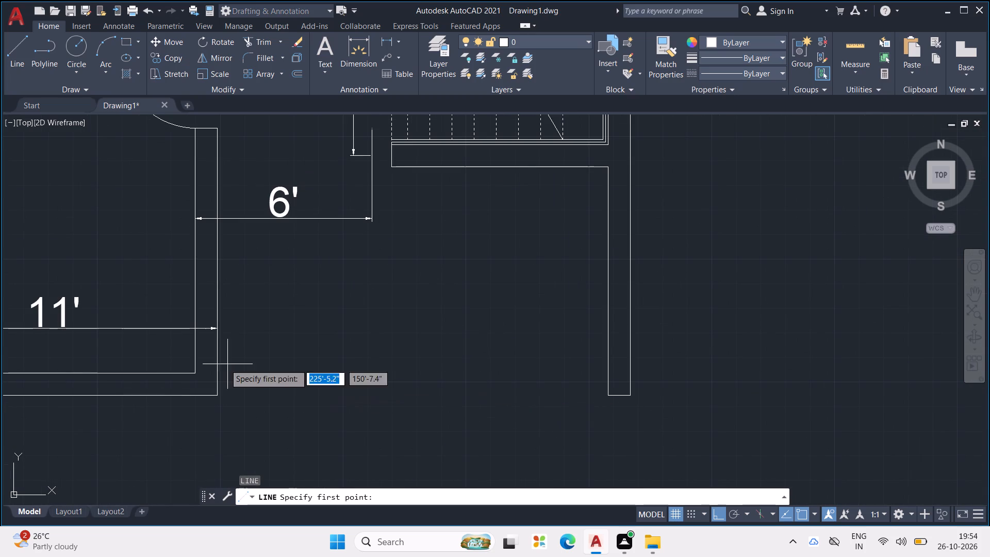
click(219, 384)
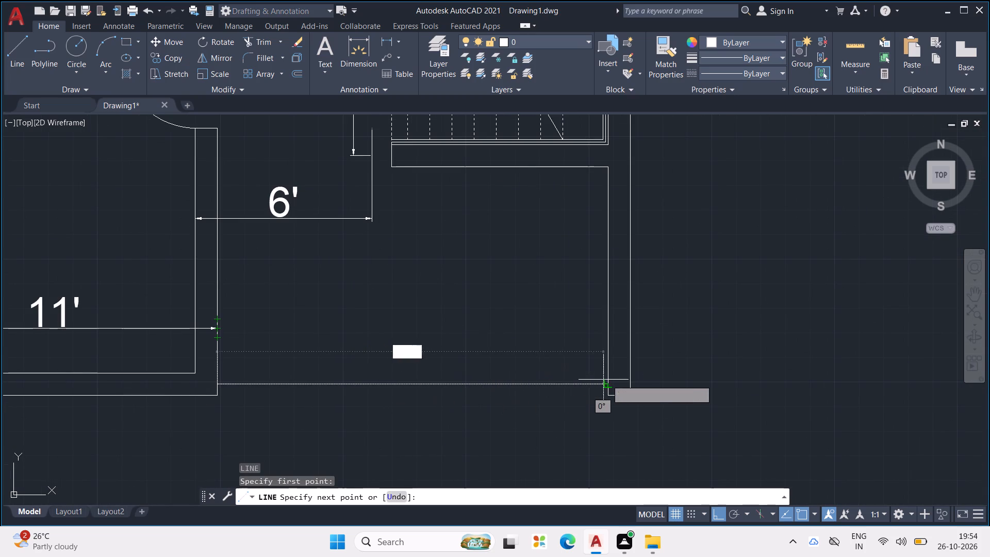
click(607, 384)
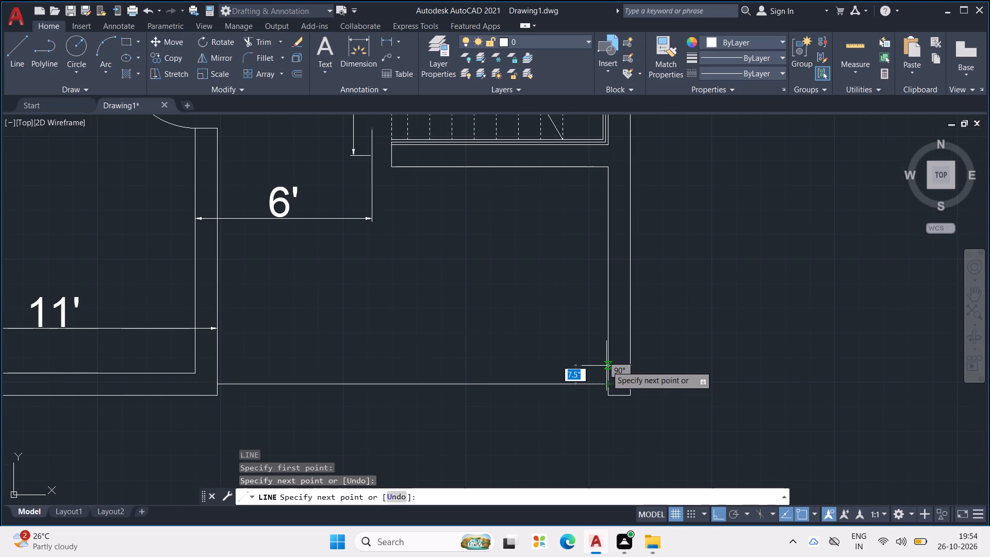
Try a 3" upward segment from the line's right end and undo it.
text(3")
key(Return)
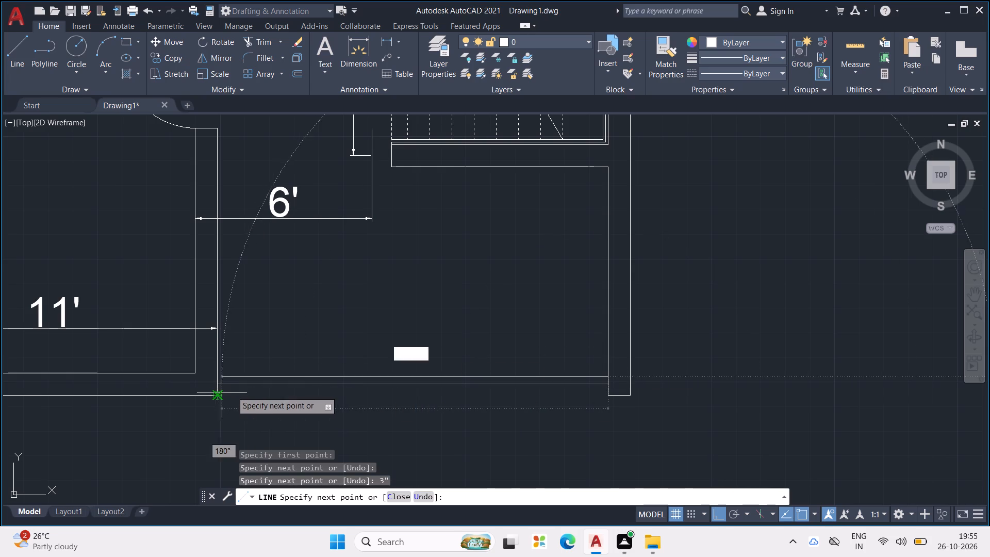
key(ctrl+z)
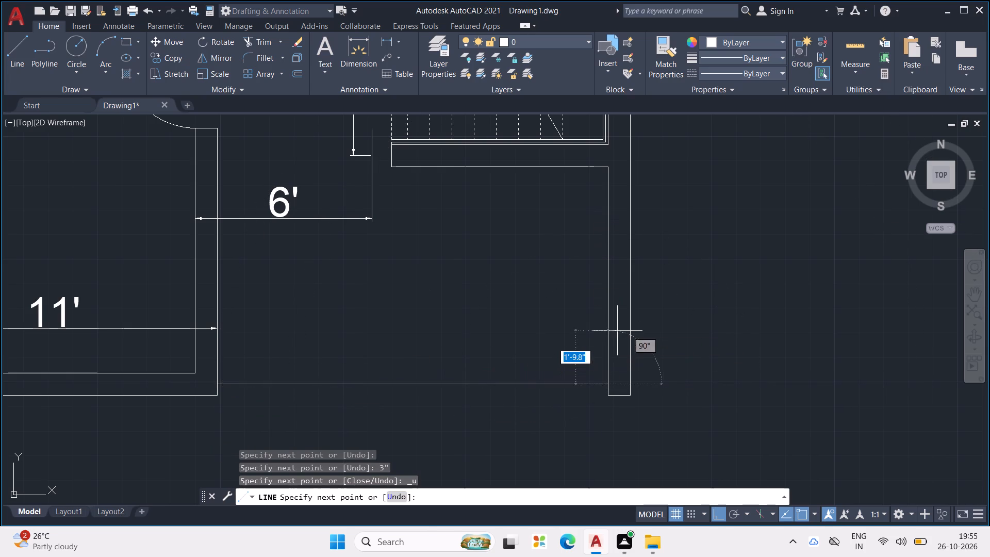
Continue the line 1" upward along the inner right wall and back across the opening to the partition's outer face.
text(1")
key(Return)
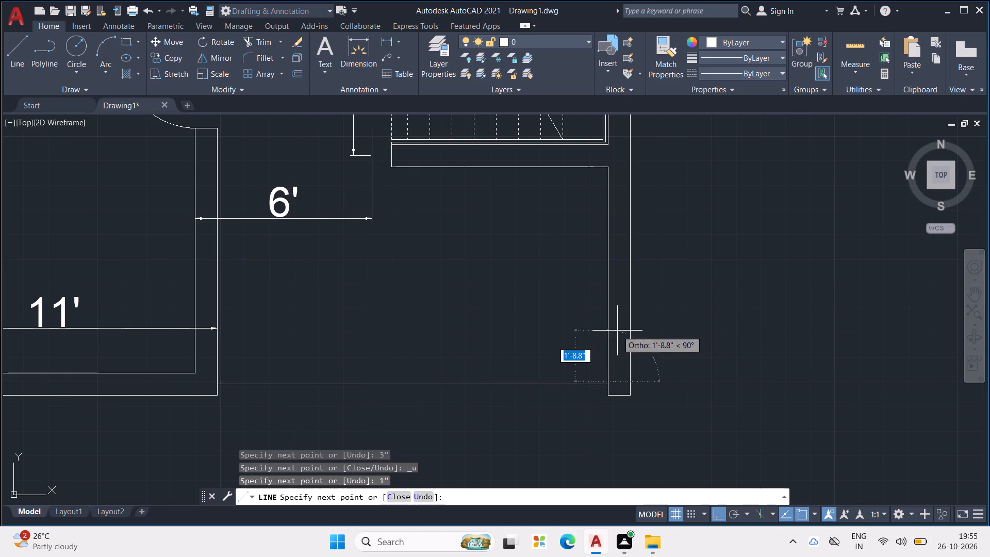
scroll(218, 372, up, 4)
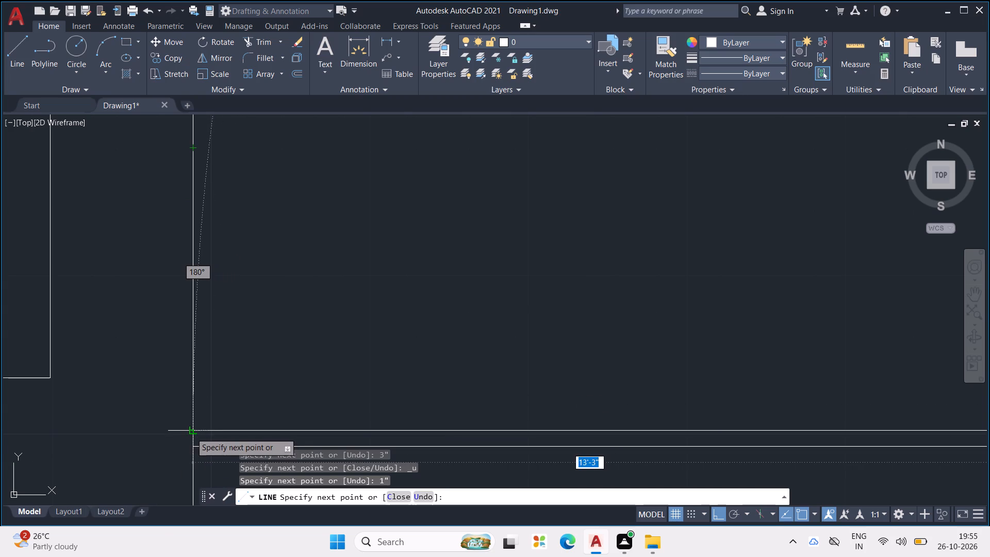
click(191, 432)
key(Escape)
key(Escape)
key(Escape)
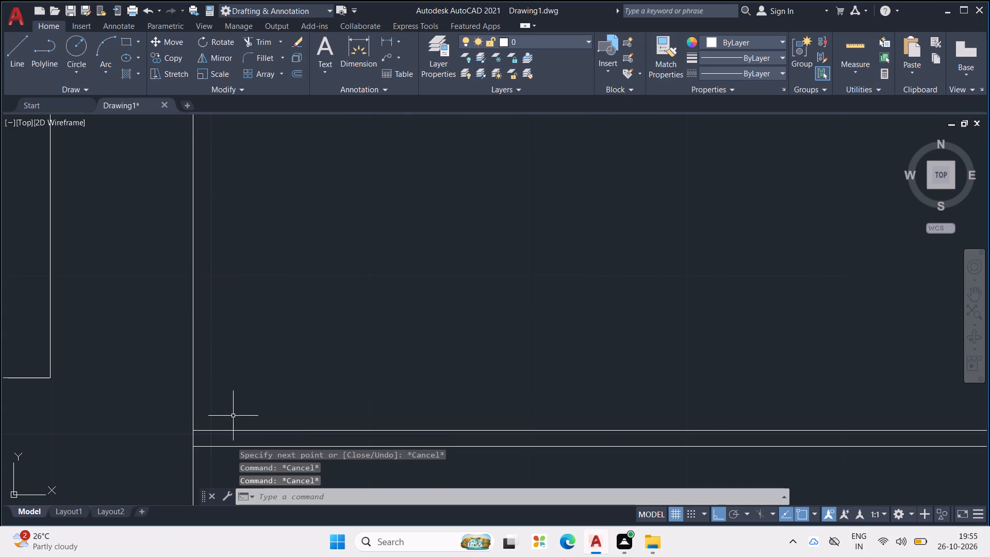
key(Escape)
key(Escape)
key(Escape)
Select both thin lines across the bottom opening and shift the lower one slightly down toward the wall's outer face.
middle_drag(289, 375, 334, 310)
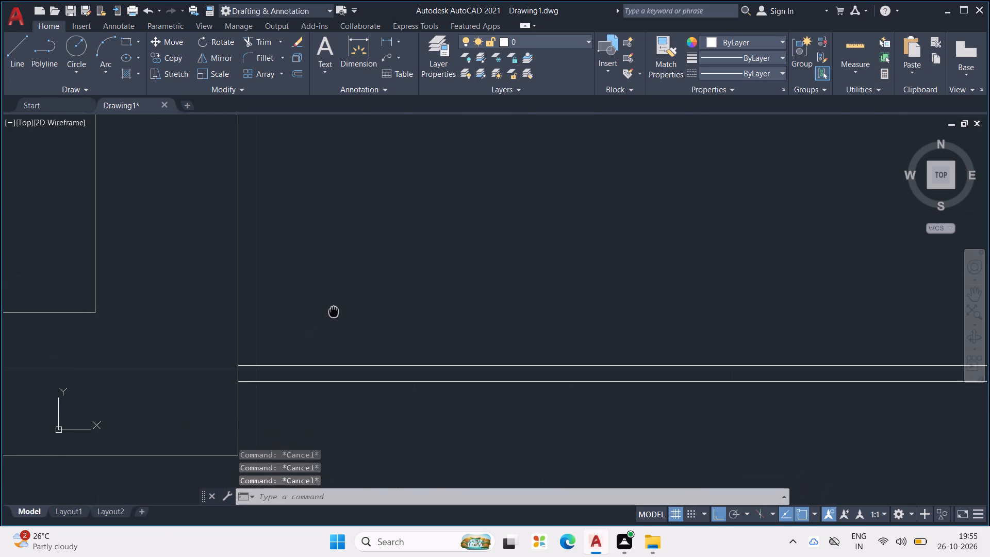
middle_drag(334, 310, 336, 296)
scroll(336, 296, down, 1)
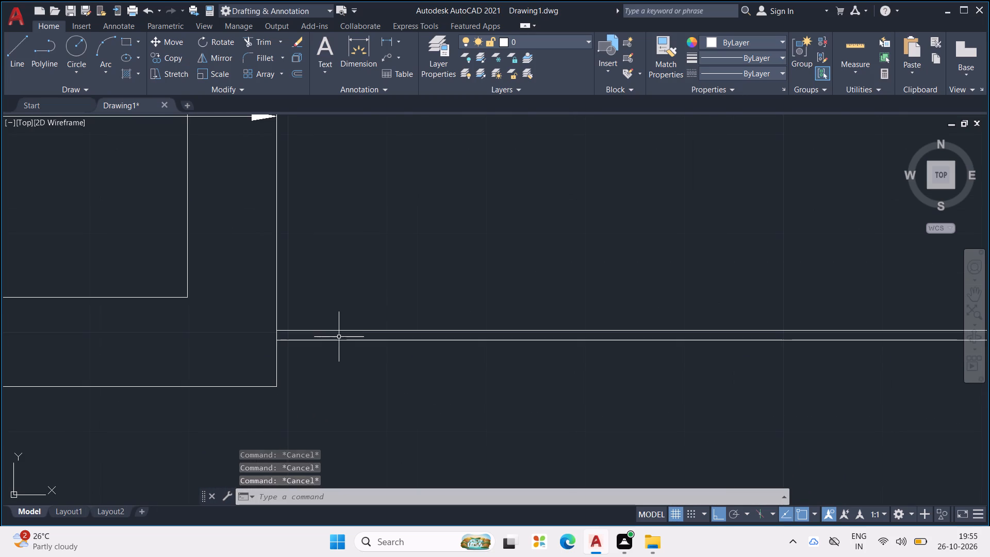
drag(361, 317, 375, 386)
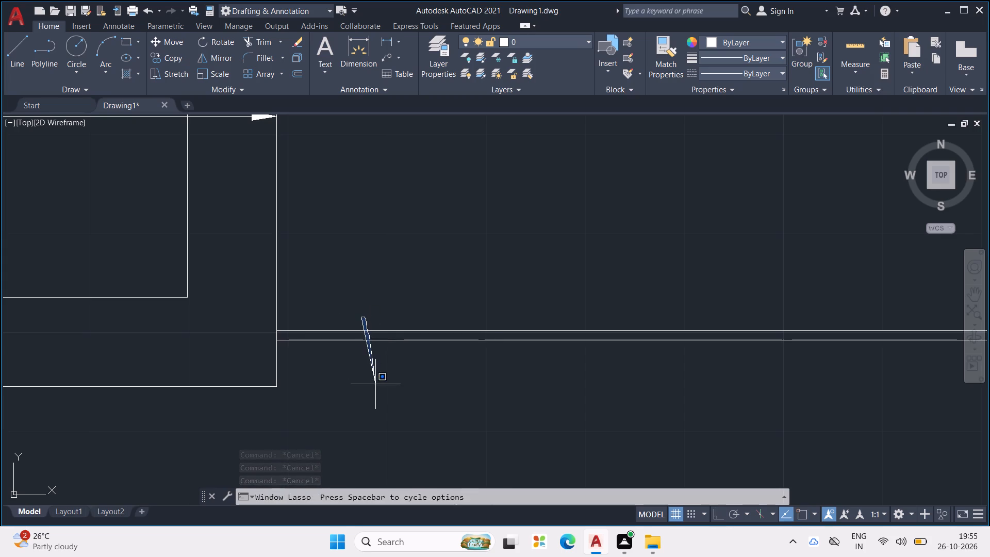
drag(375, 386, 376, 390)
drag(418, 295, 423, 391)
drag(423, 391, 423, 326)
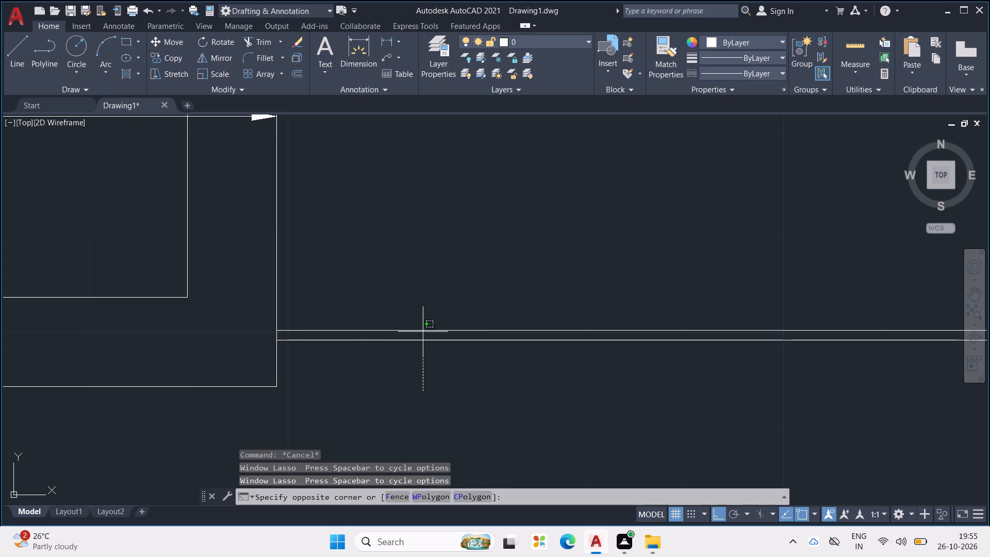
drag(423, 326, 425, 286)
middle_drag(597, 320, 371, 316)
scroll(330, 310, down, 2)
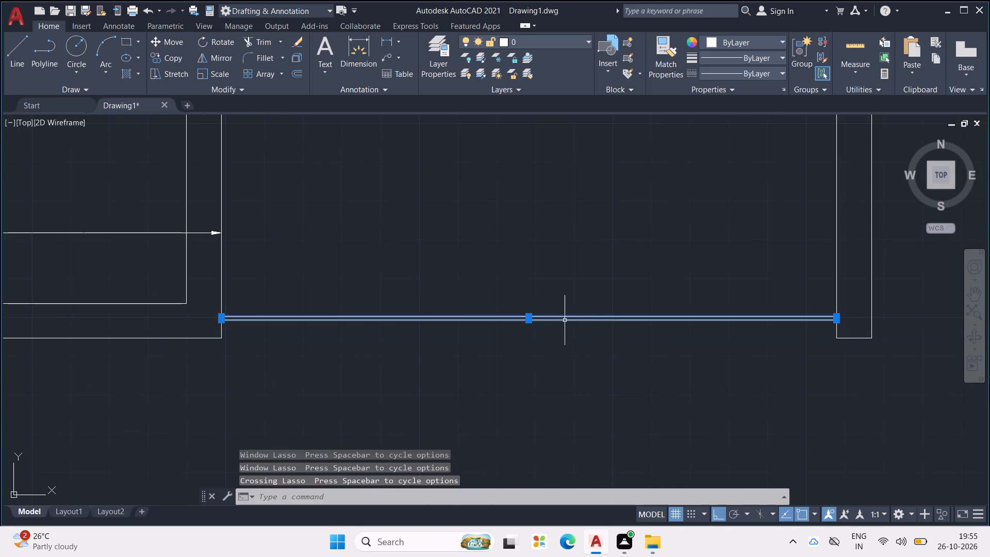
scroll(570, 321, up, 3)
drag(445, 325, 445, 351)
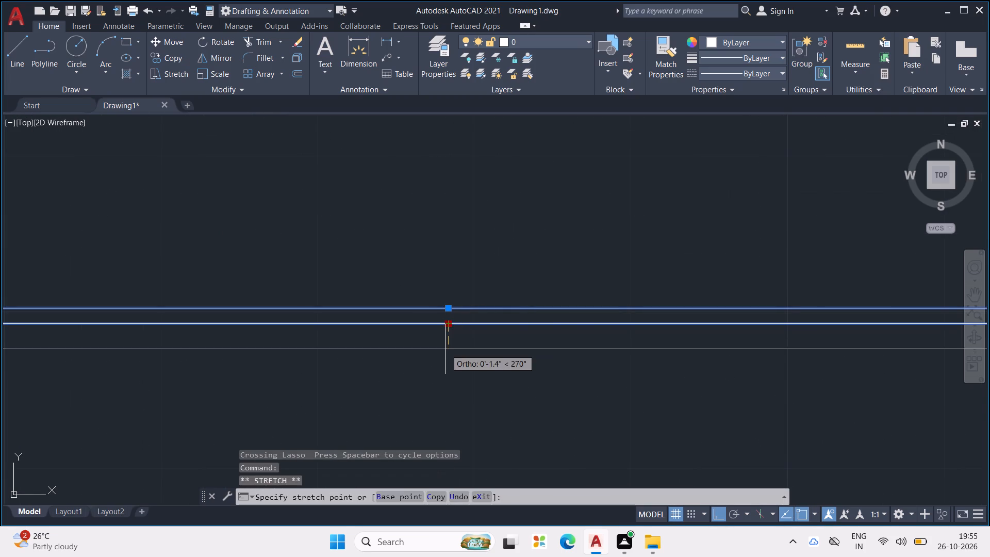
drag(445, 351, 445, 359)
click(445, 359)
scroll(445, 359, down, 4)
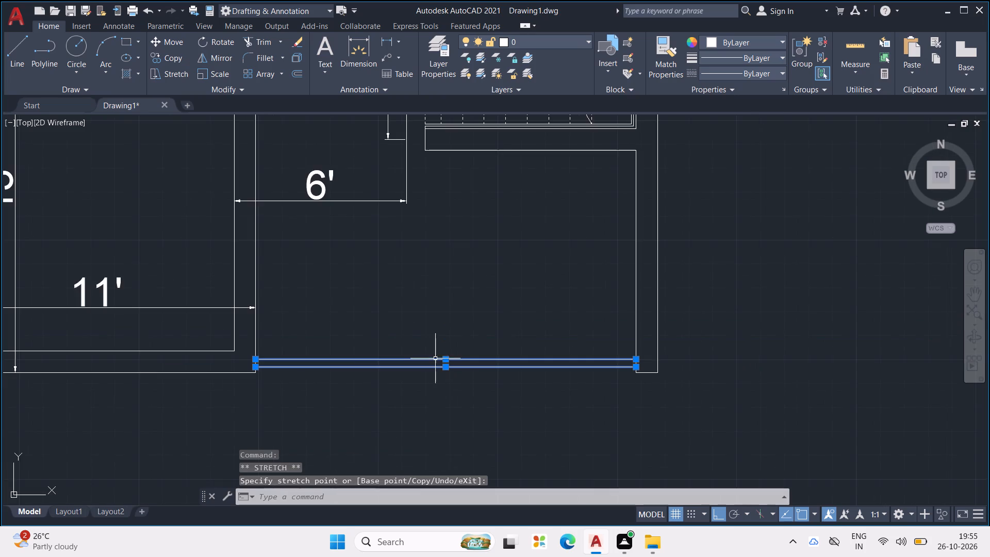
Shift the upper thin line slightly down so it sits closer to the lower one.
scroll(433, 351, up, 4)
drag(460, 397, 461, 410)
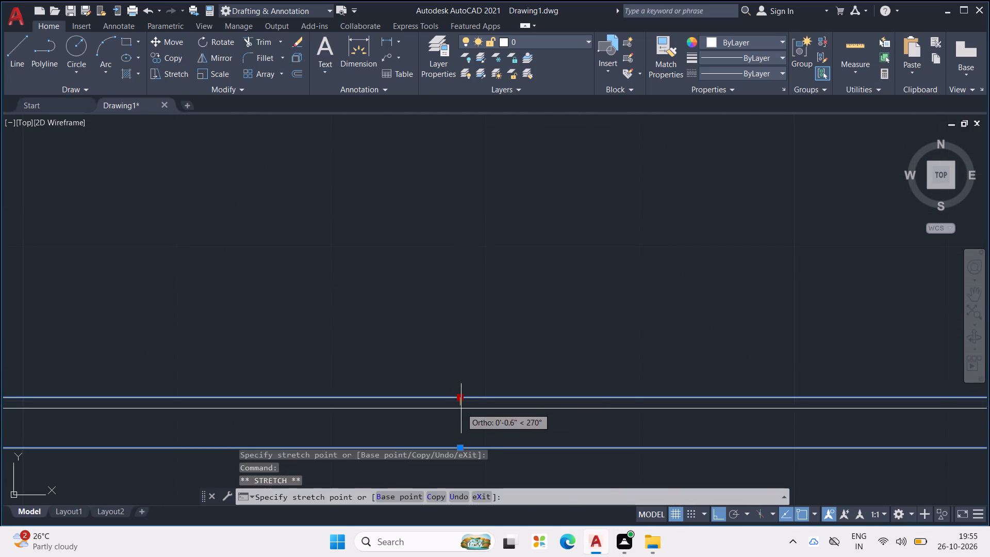
drag(461, 410, 462, 428)
click(462, 428)
scroll(492, 384, down, 3)
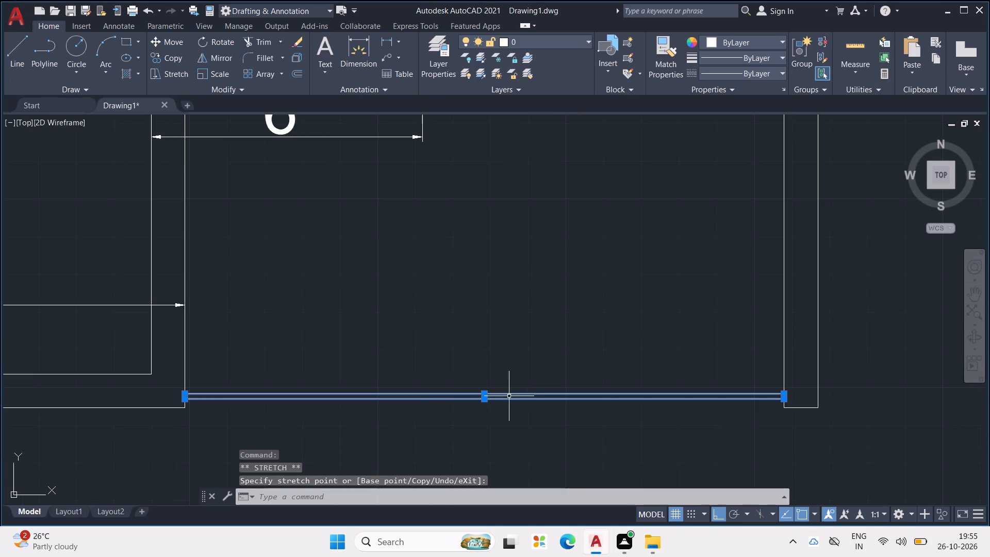
scroll(503, 406, up, 1)
key(Escape)
middle_drag(367, 397, 381, 394)
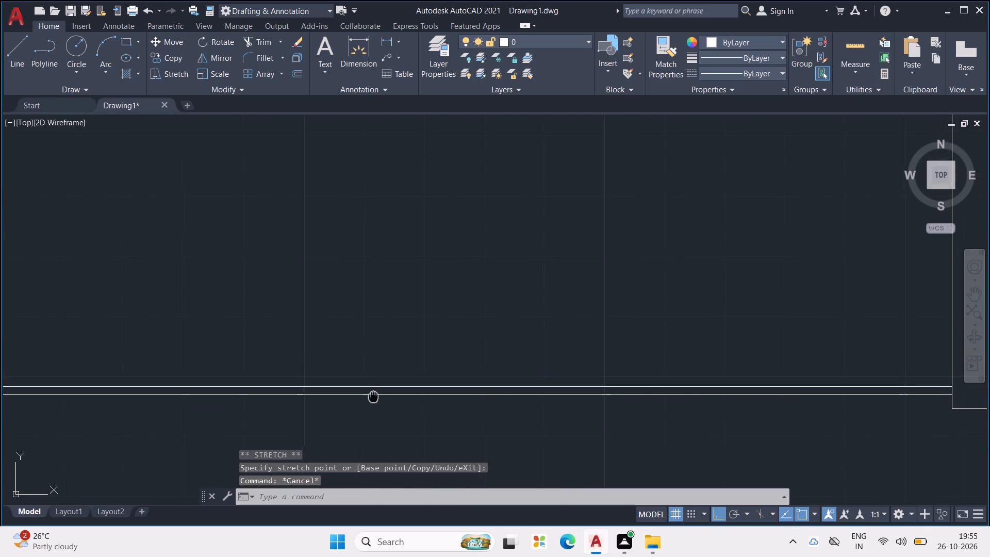
Shift the lower thin line across the bottom opening down until it sits just above the wall's outer face.
middle_drag(381, 394, 517, 367)
click(457, 366)
scroll(510, 373, up, 1)
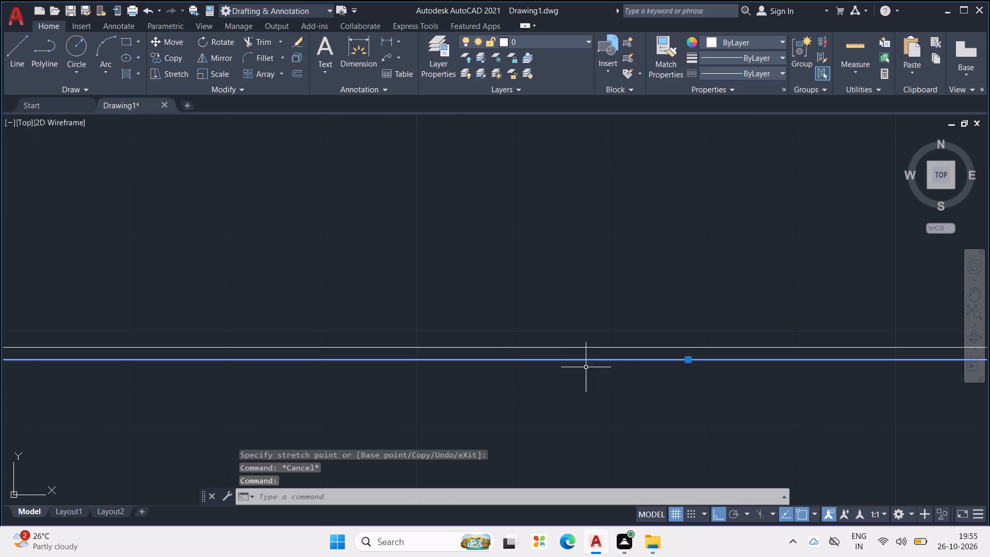
scroll(664, 367, down, 2)
click(674, 366)
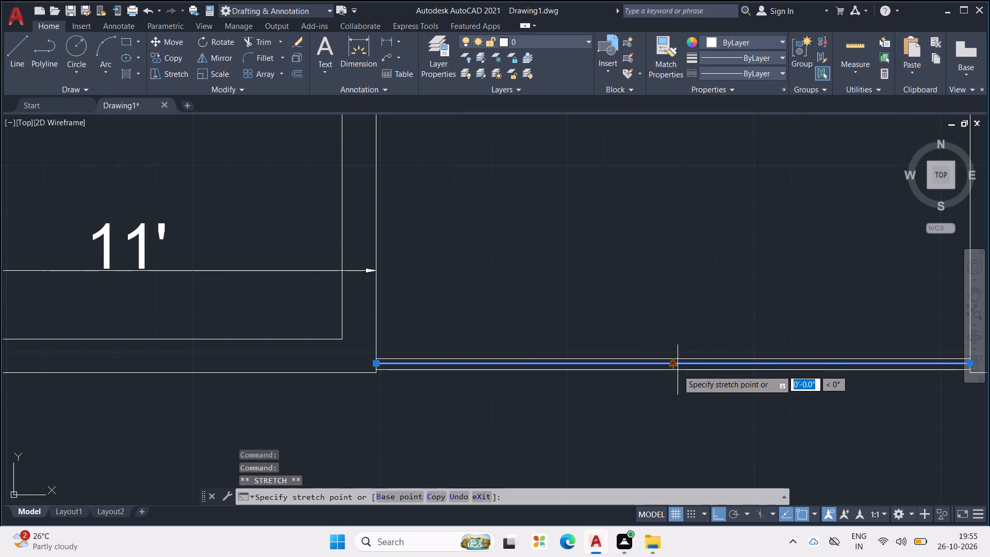
click(678, 370)
scroll(675, 375, up, 1)
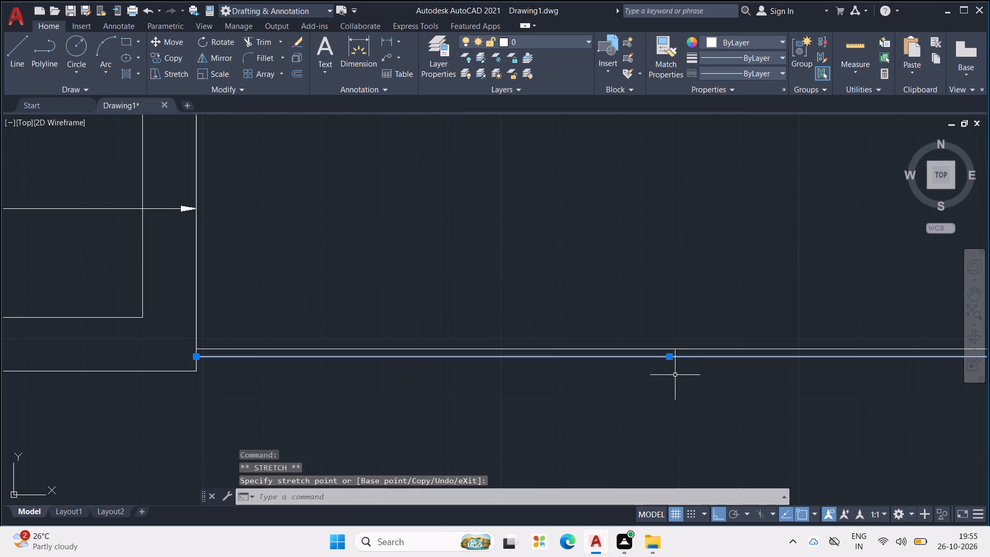
drag(669, 358, 670, 371)
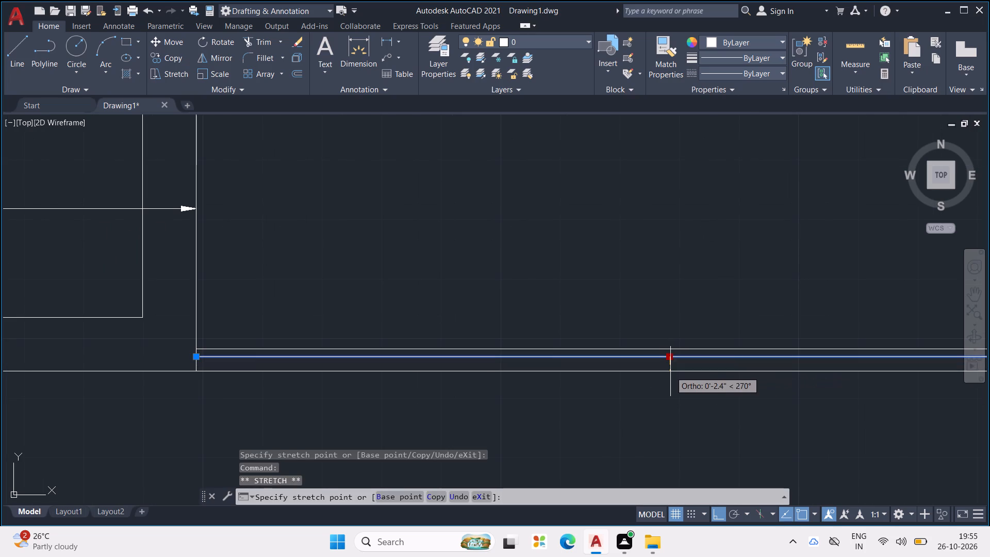
drag(670, 371, 670, 366)
click(670, 366)
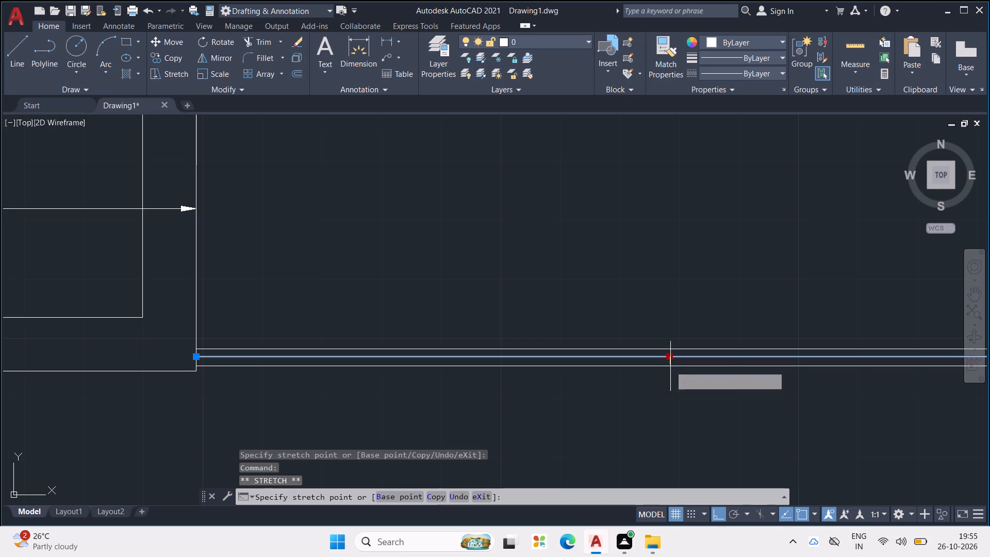
key(Escape)
key(Escape)
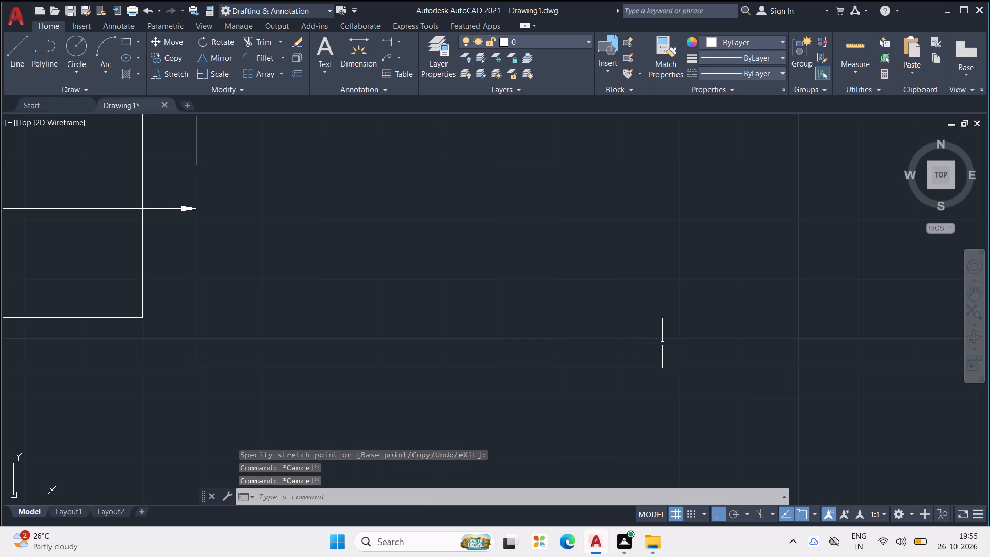
Erase the upper thin line across the bottom opening.
click(661, 350)
key(Delete)
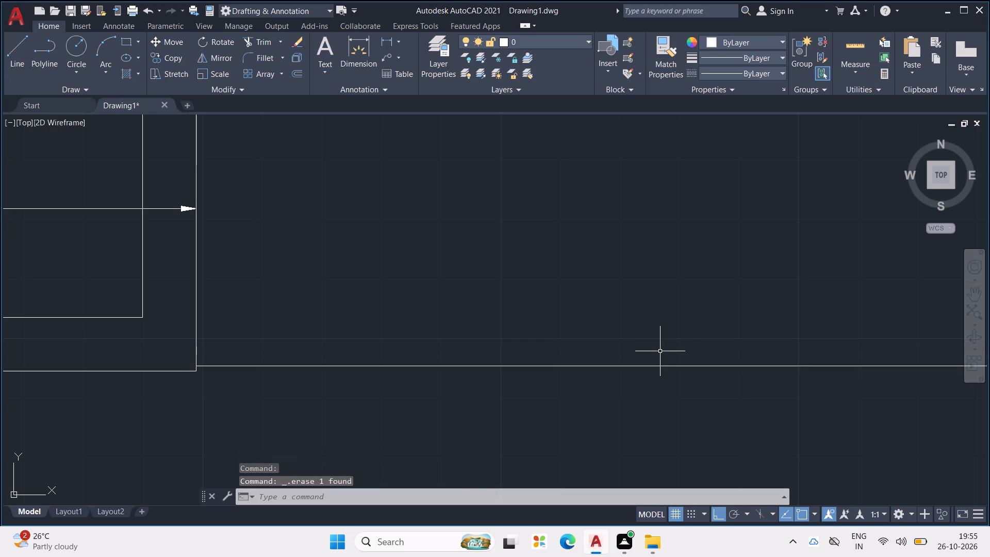
Offset the remaining thin line across the opening 1" upward to form a parallel pair.
text(OFF)
key(Return)
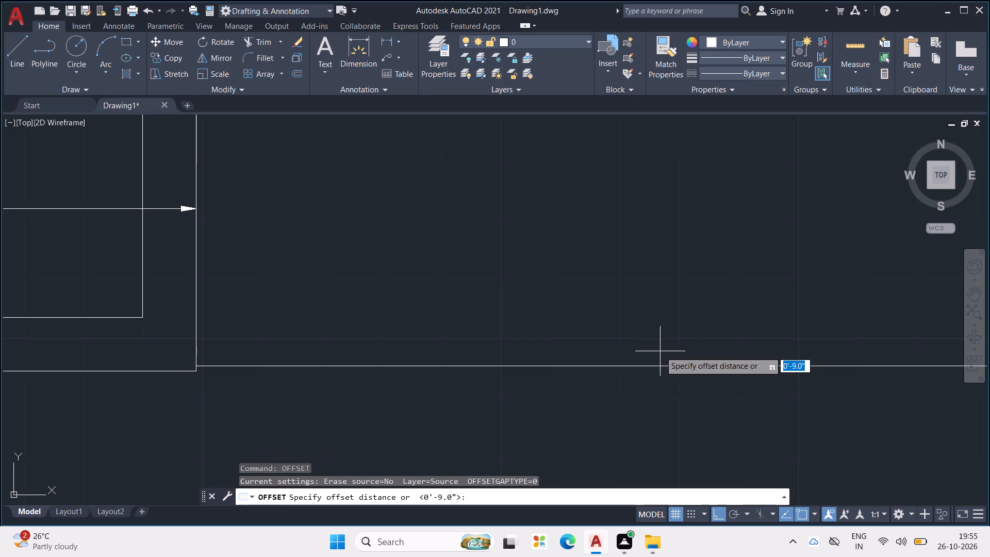
text(1")
key(Return)
scroll(660, 352, down, 2)
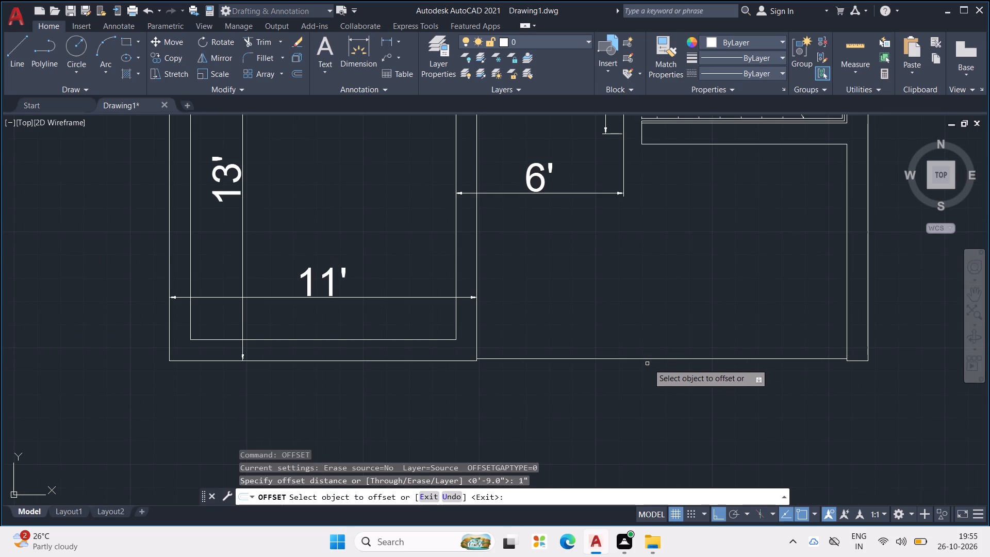
click(652, 357)
click(646, 332)
key(Escape)
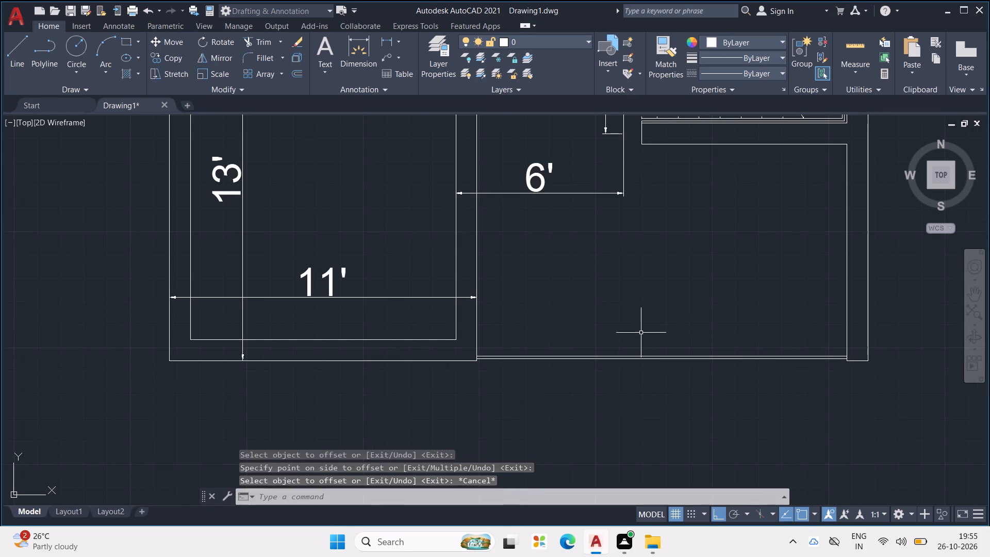
key(Escape)
key(Escape)
key(Escape)
key(Escape)
key(Escape)
Start a line on the bottom wall's outer face, just left of the partition's outer corner, and draw it 5' downward.
key(l)
key(Return)
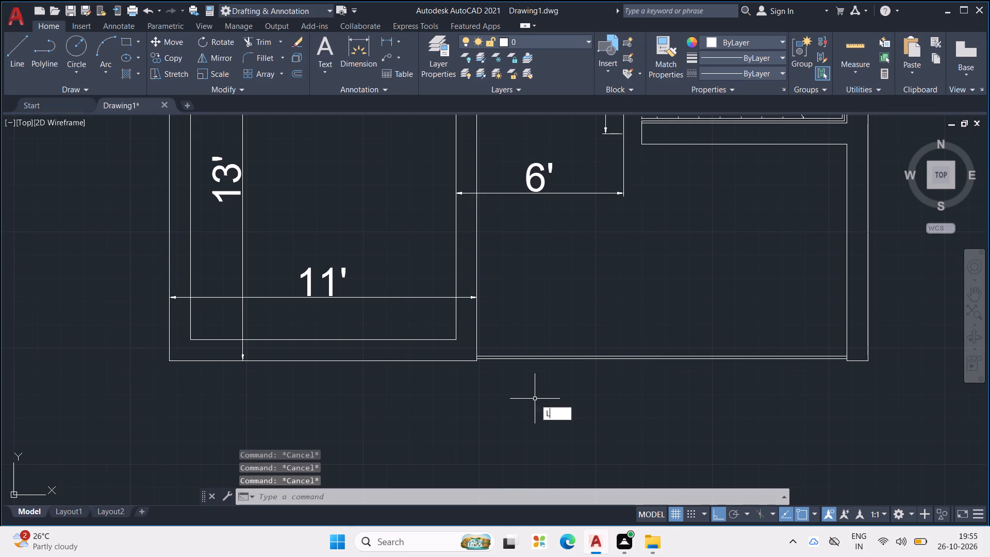
scroll(495, 409, up, 1)
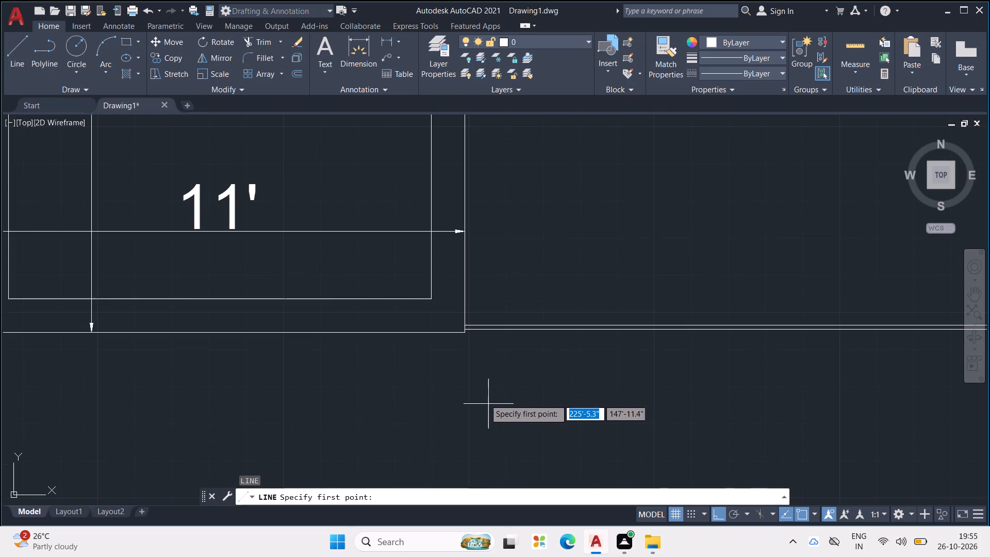
scroll(463, 361, up, 2)
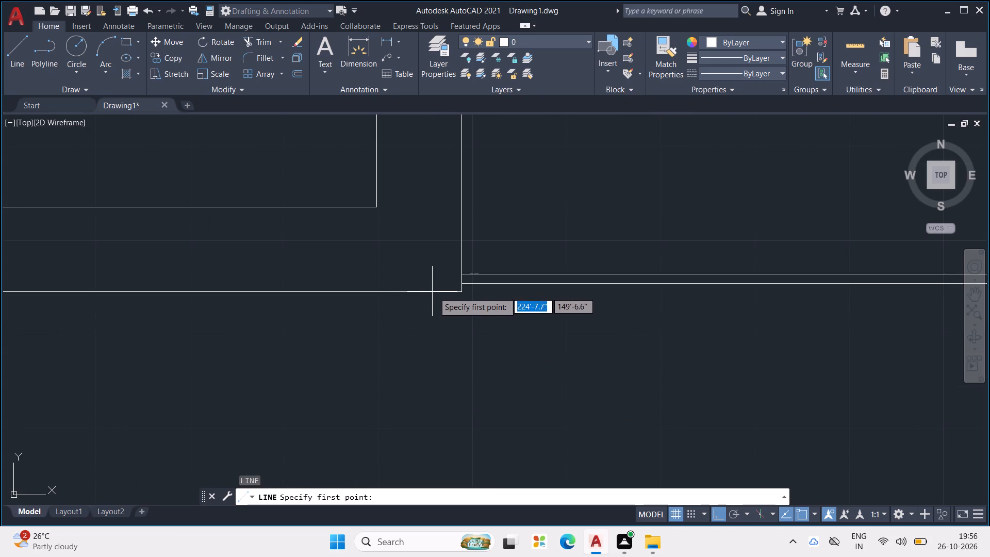
click(434, 292)
middle_drag(448, 367, 419, 339)
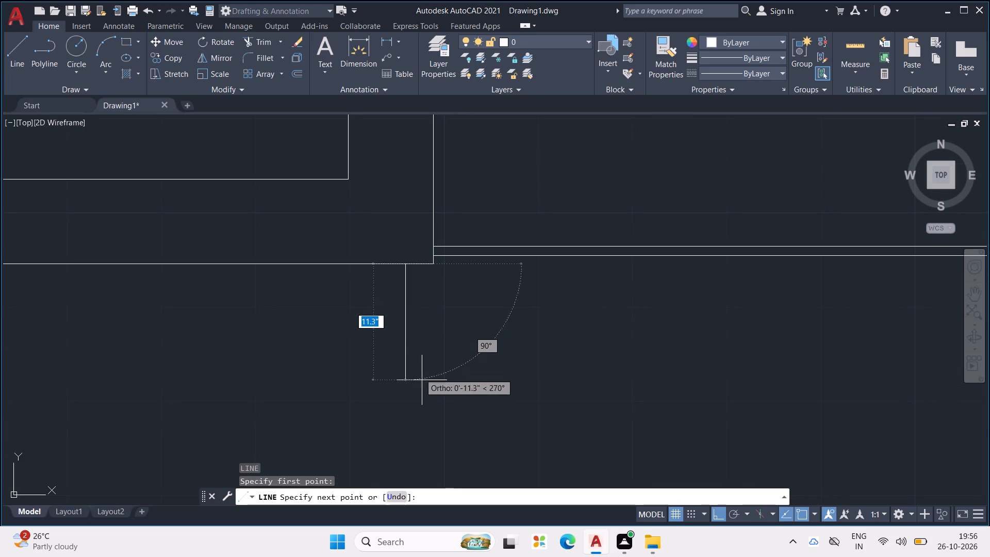
text(5')
key(Return)
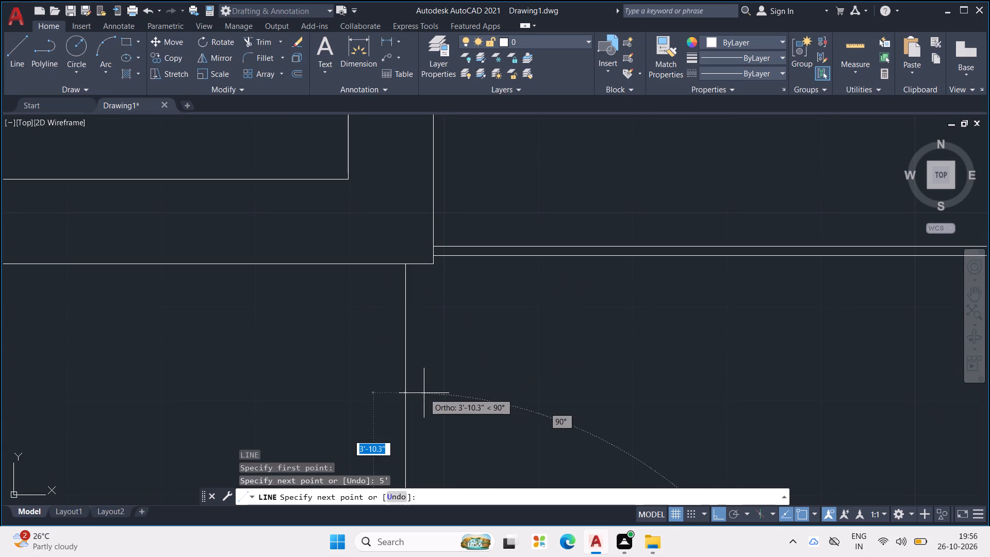
Continue the line horizontally until it aligns with the right wall's end midpoint, and bring it straight up to that midpoint.
scroll(424, 393, down, 3)
scroll(414, 346, down, 3)
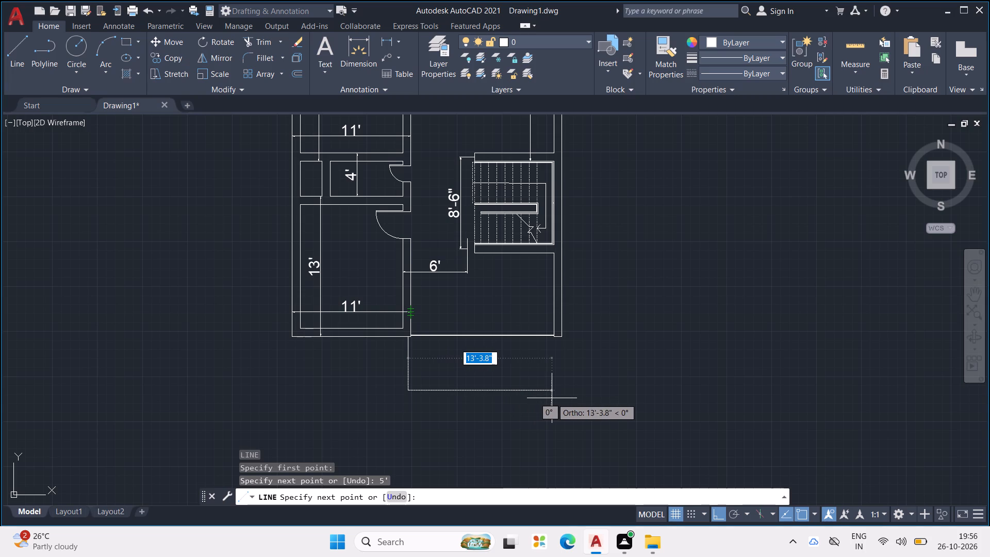
scroll(526, 379, up, 2)
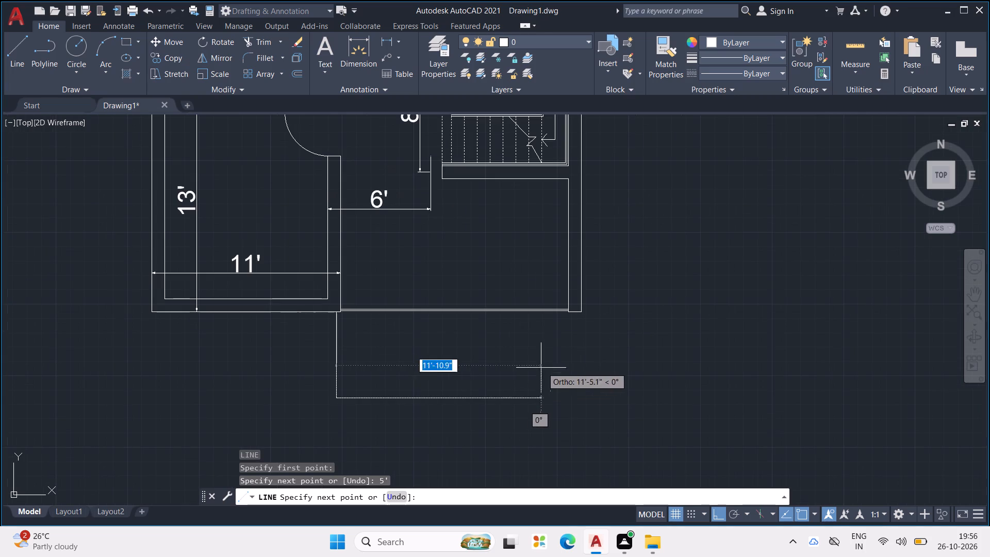
scroll(583, 364, up, 2)
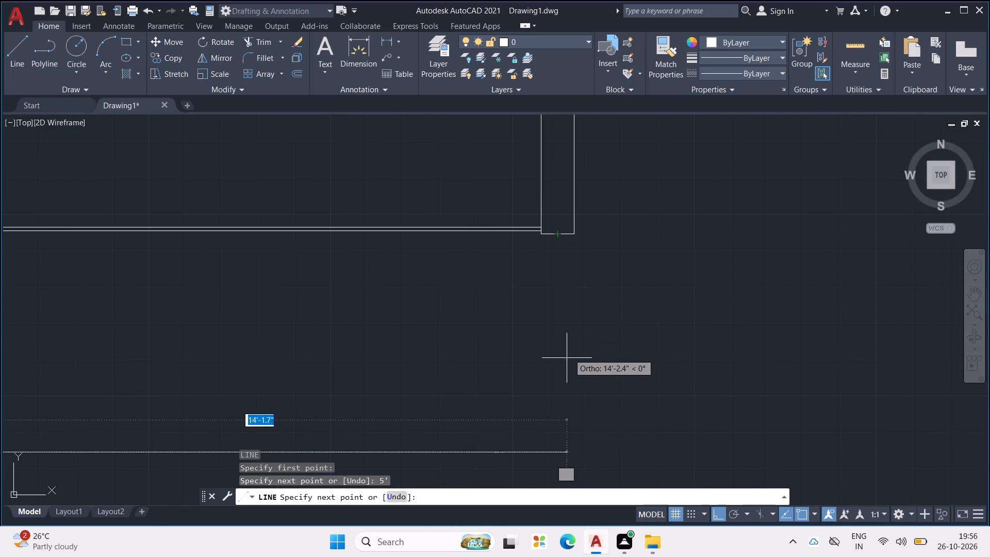
click(557, 451)
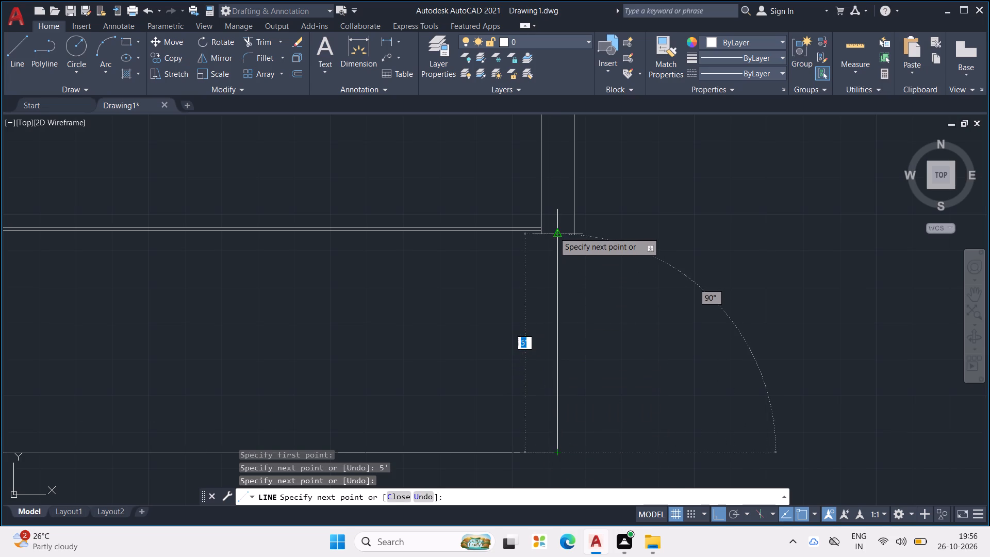
click(554, 232)
key(Escape)
key(Escape)
key(Escape)
middle_drag(548, 296, 698, 332)
key(Escape)
key(Escape)
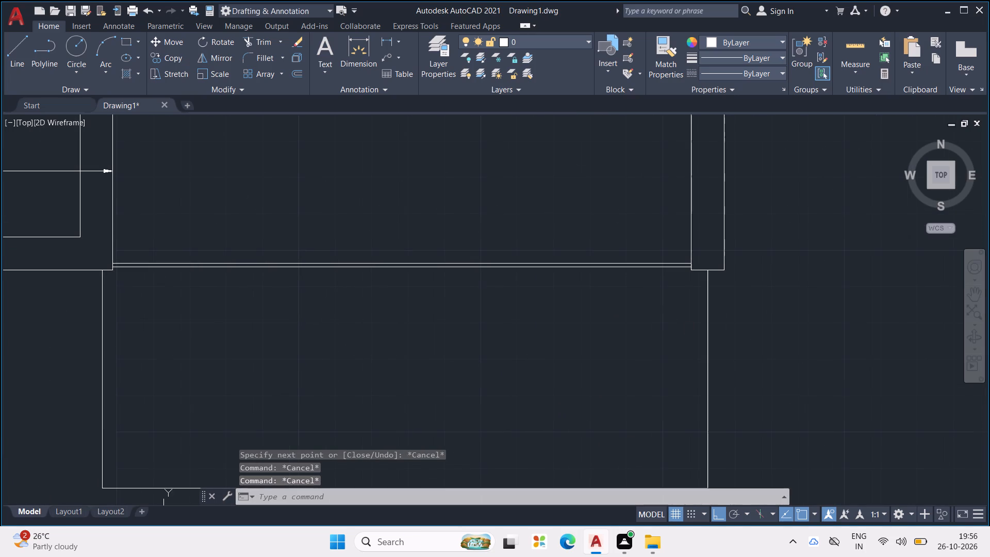
Offset the bottom, right and left lines of the new front outline 1" inward.
text(OFF)
key(Return)
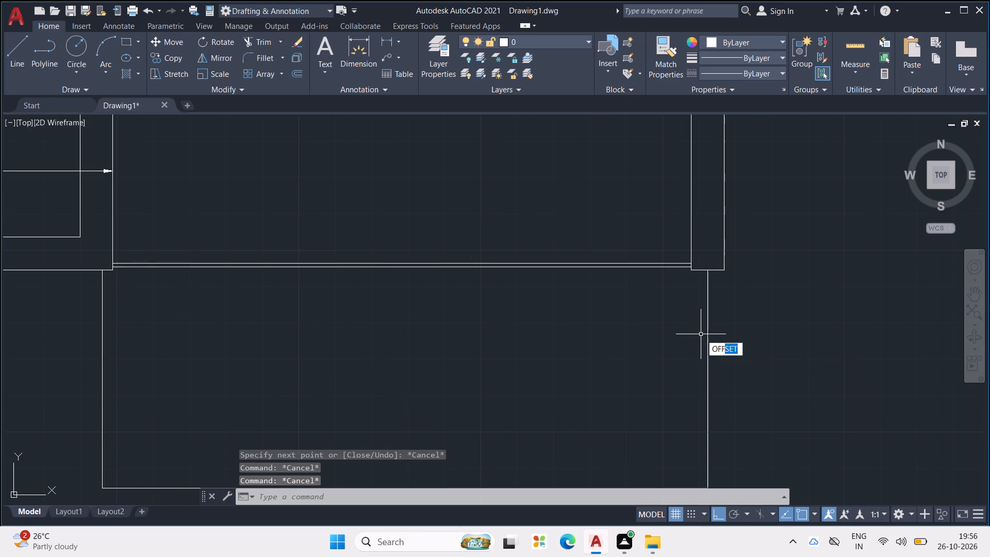
text(9")
key(BackSpace)
key(BackSpace)
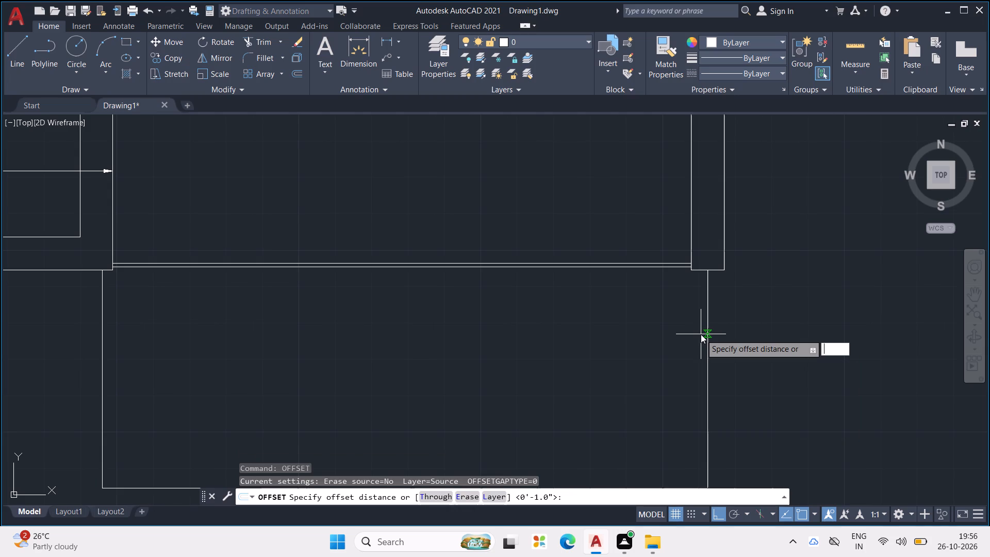
text(1")
key(Return)
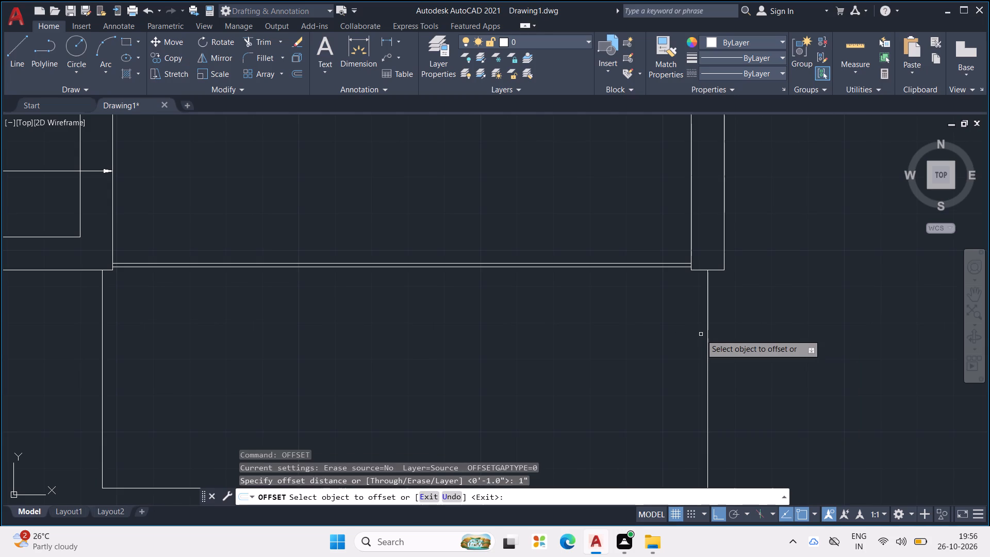
scroll(629, 290, down, 1)
click(591, 414)
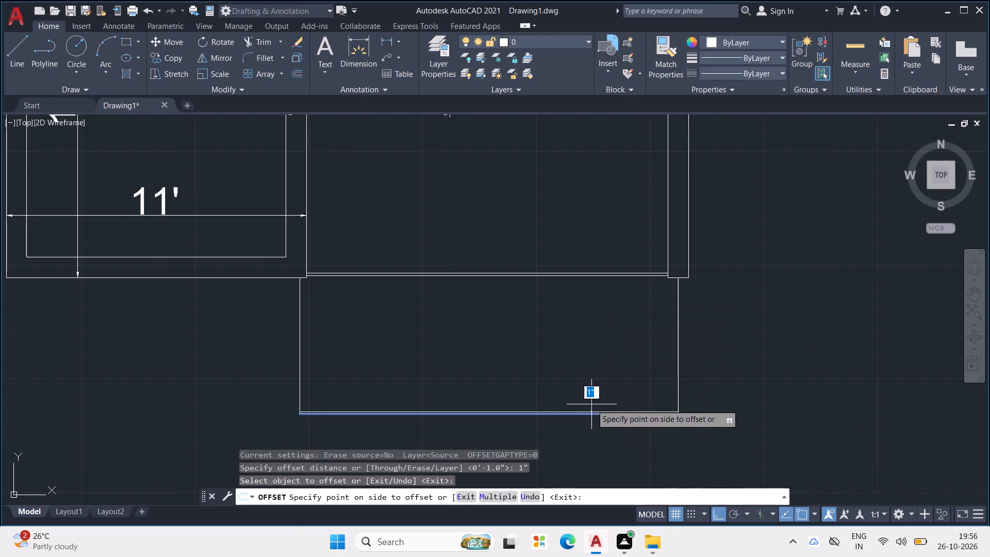
click(591, 404)
click(679, 383)
click(651, 387)
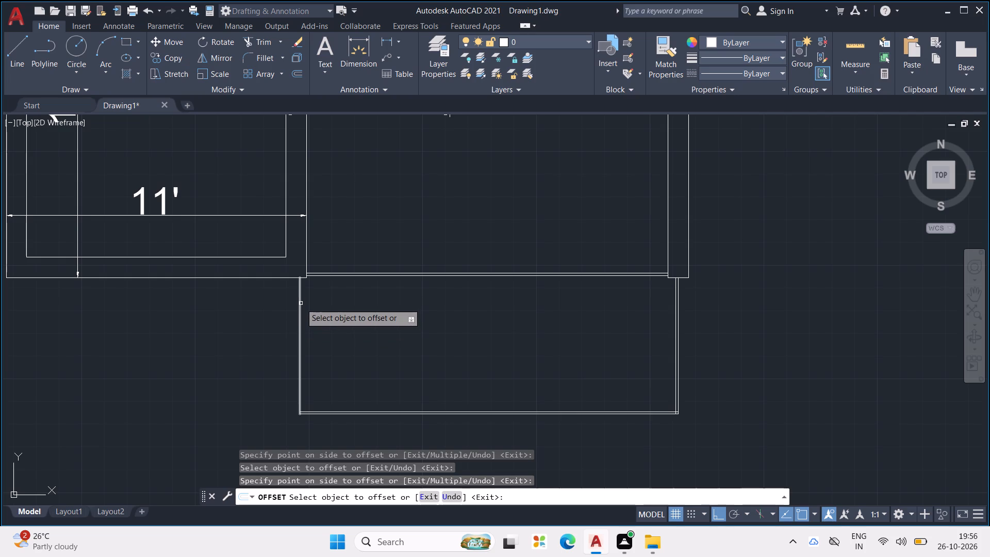
scroll(300, 304, up, 1)
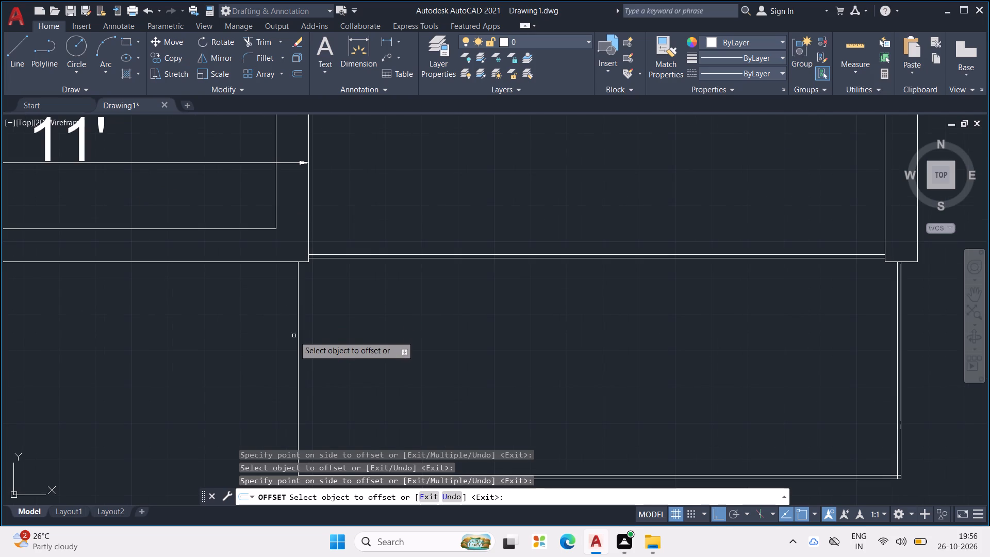
click(298, 336)
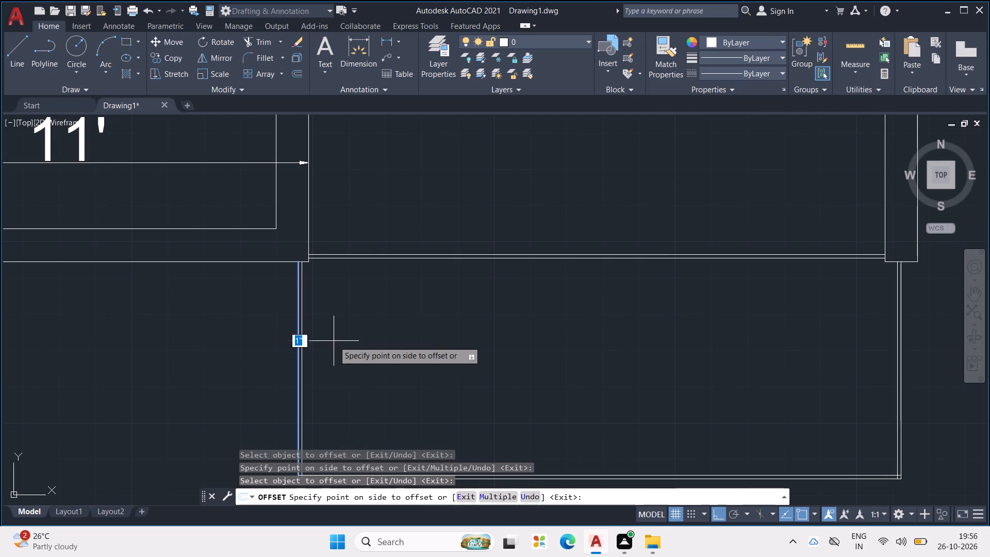
click(335, 341)
key(Escape)
key(Escape)
middle_drag(343, 343, 360, 243)
key(Escape)
key(Escape)
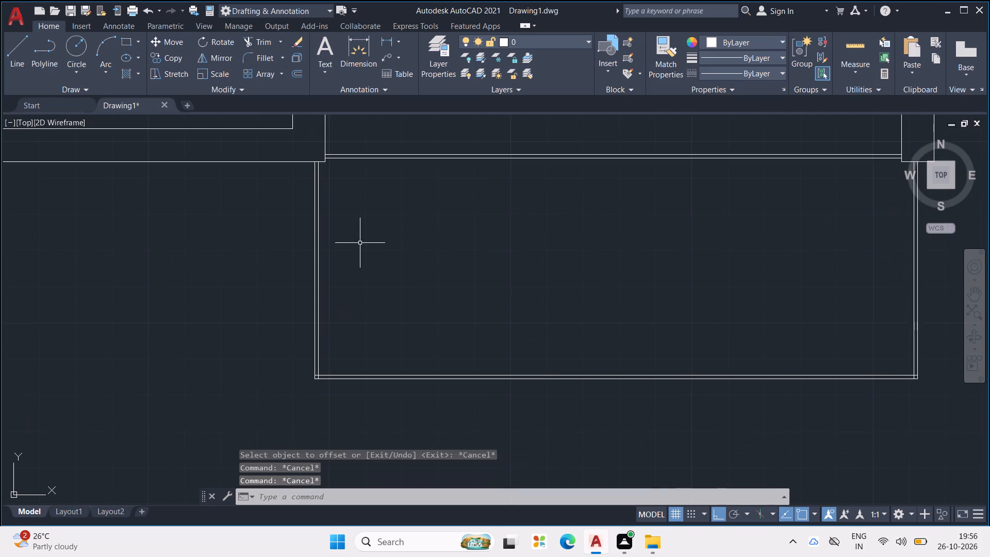
Trim the overlapping ends of the inner offset lines at both lower corners of the front outline.
key(t)
key(r)
key(Return)
scroll(325, 401, up, 1)
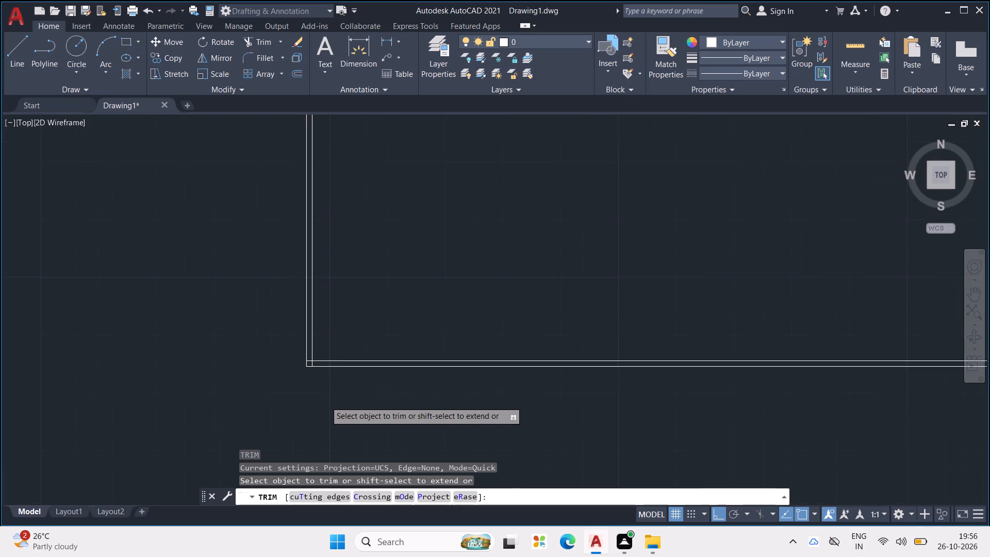
scroll(312, 369, up, 3)
drag(298, 333, 320, 363)
scroll(319, 350, down, 2)
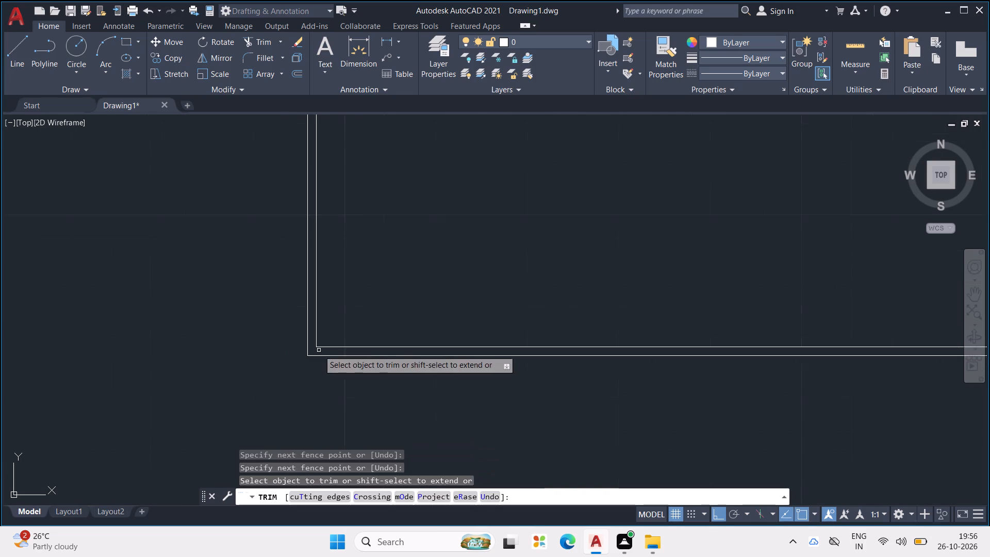
scroll(369, 294, down, 3)
middle_drag(426, 269, 348, 289)
scroll(651, 347, up, 1)
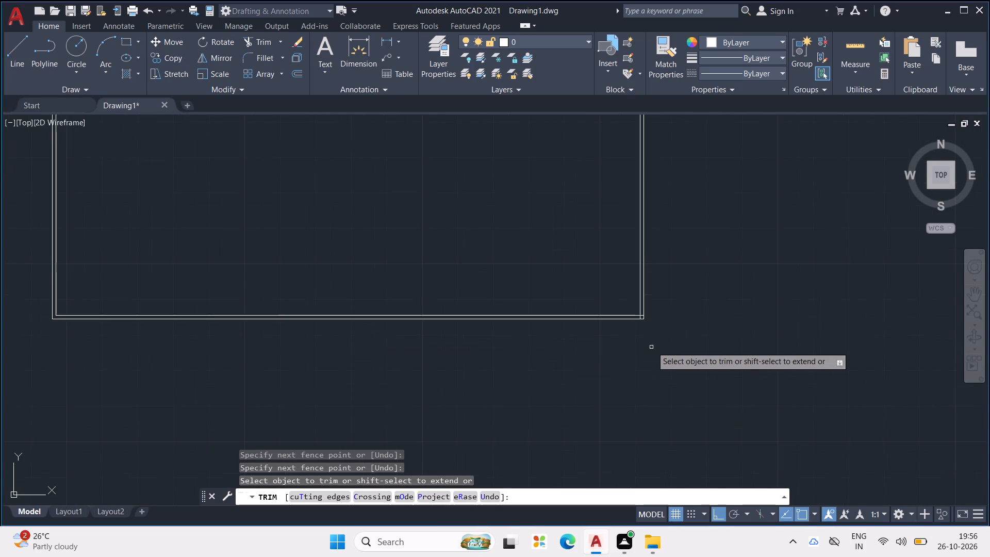
scroll(658, 306, up, 4)
drag(592, 333, 574, 347)
key(Escape)
key(Escape)
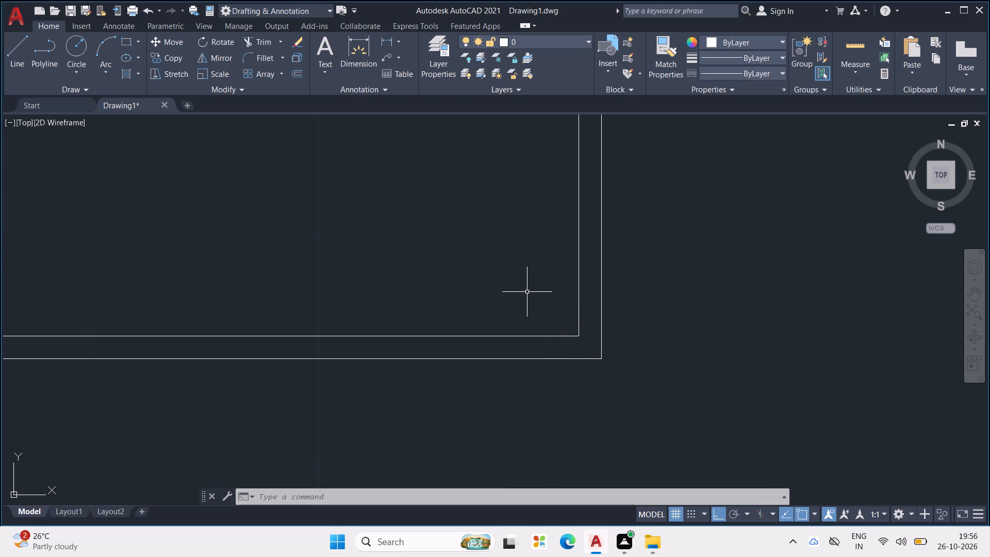
key(Escape)
key(Escape)
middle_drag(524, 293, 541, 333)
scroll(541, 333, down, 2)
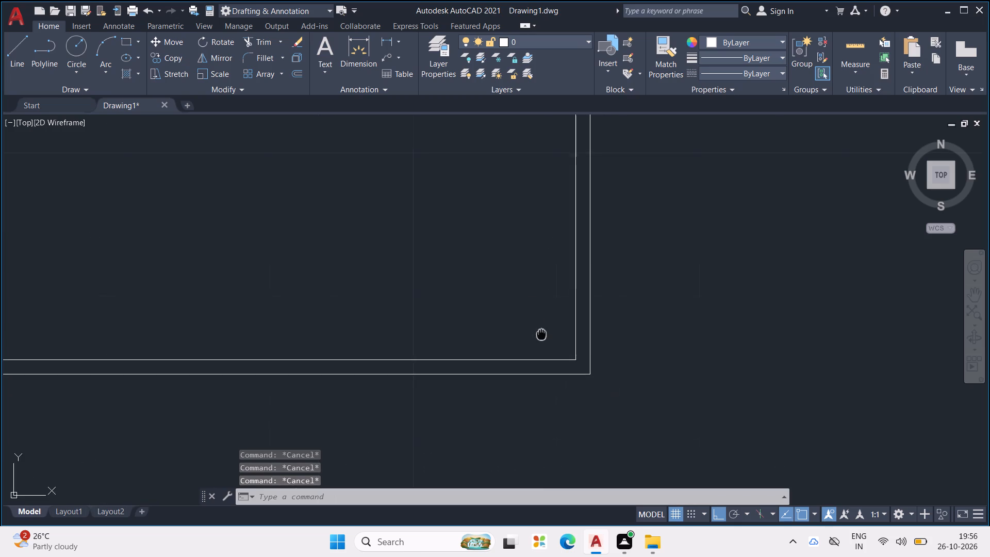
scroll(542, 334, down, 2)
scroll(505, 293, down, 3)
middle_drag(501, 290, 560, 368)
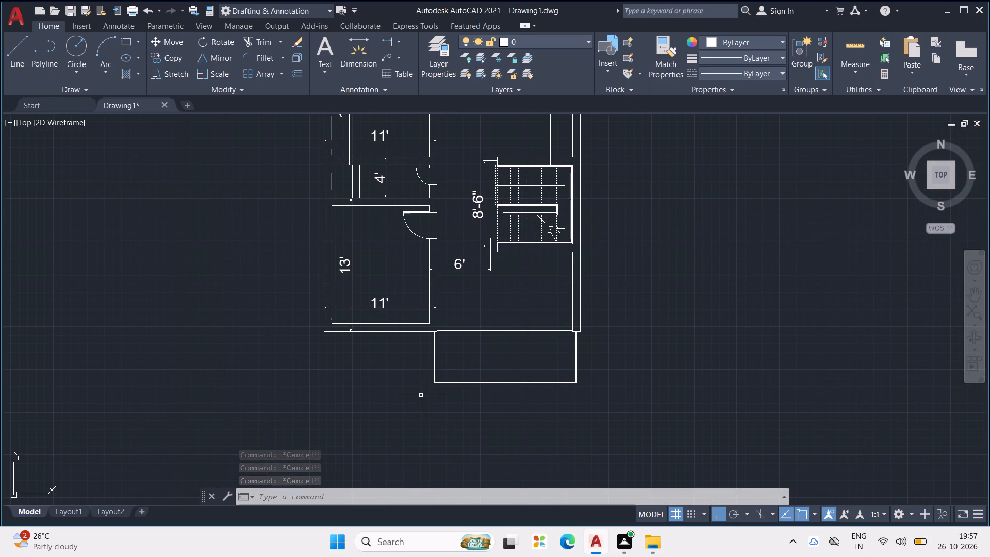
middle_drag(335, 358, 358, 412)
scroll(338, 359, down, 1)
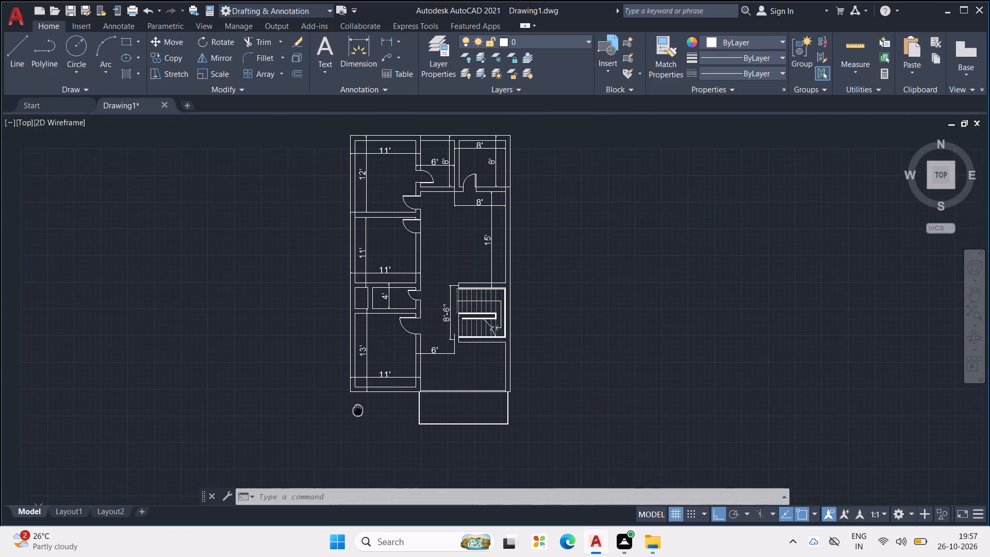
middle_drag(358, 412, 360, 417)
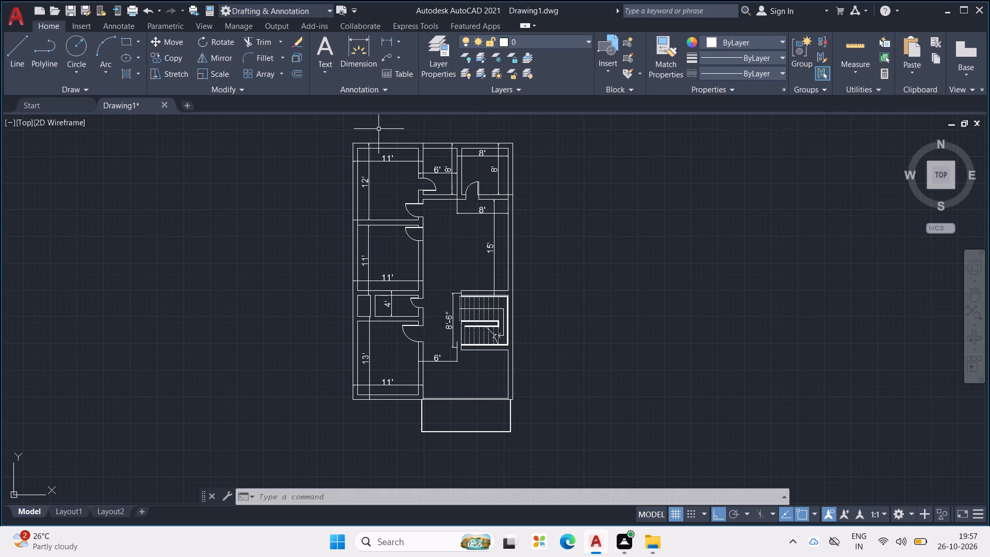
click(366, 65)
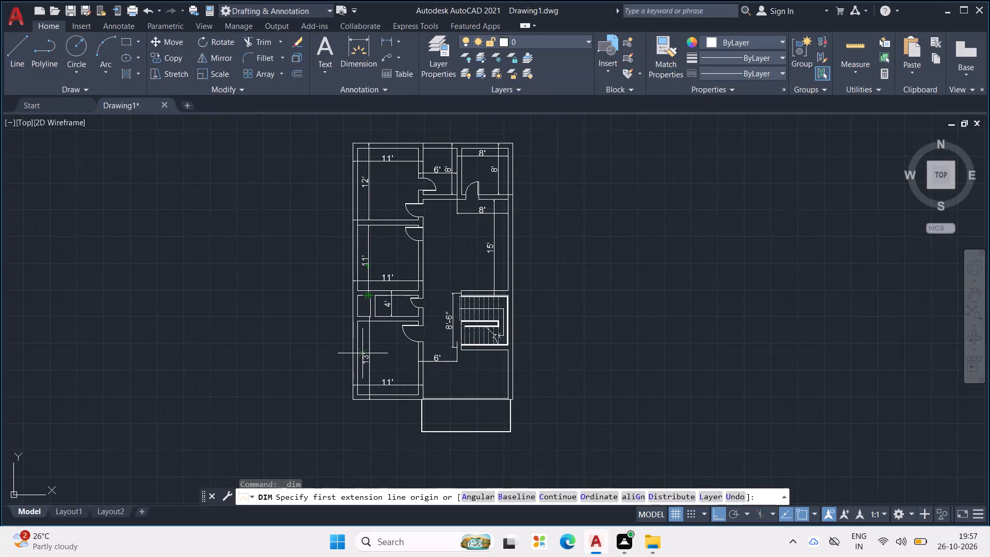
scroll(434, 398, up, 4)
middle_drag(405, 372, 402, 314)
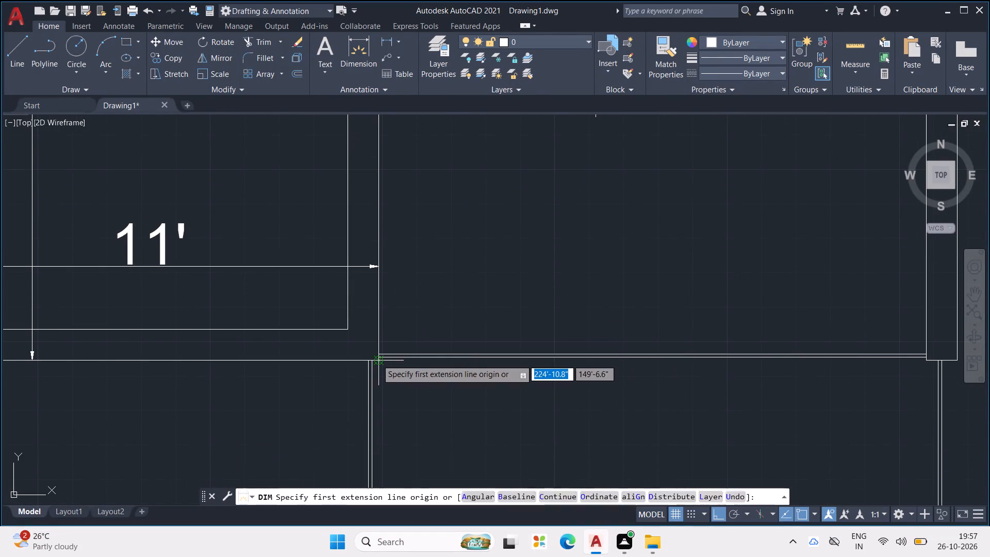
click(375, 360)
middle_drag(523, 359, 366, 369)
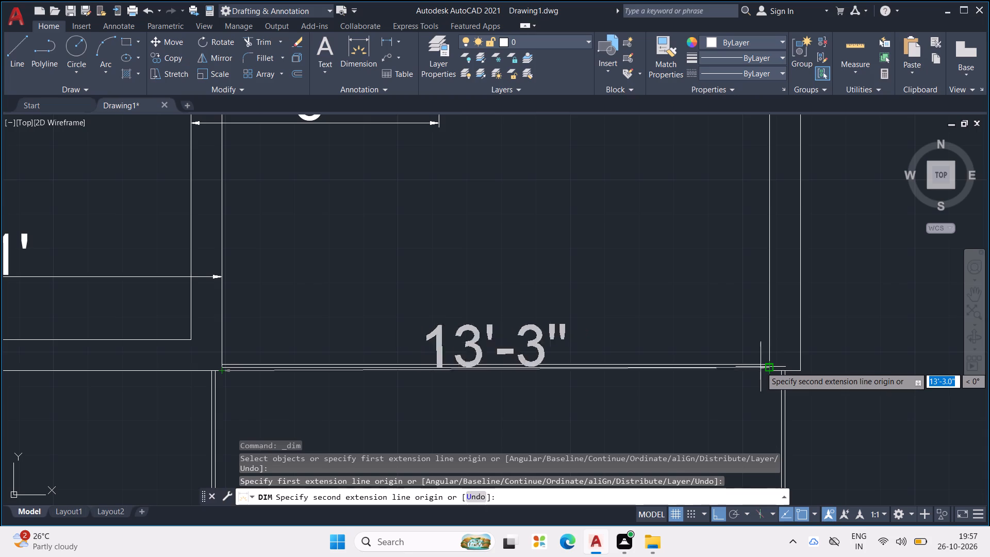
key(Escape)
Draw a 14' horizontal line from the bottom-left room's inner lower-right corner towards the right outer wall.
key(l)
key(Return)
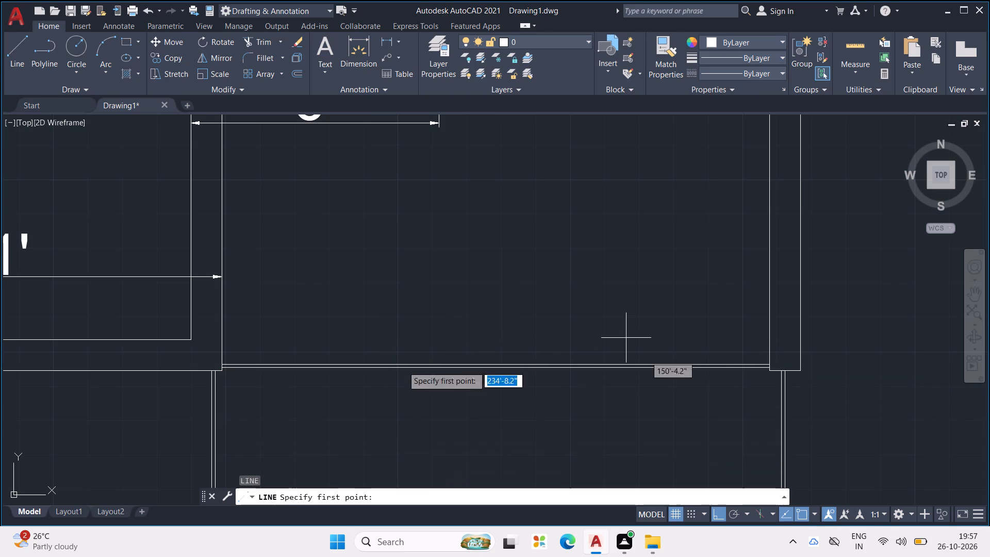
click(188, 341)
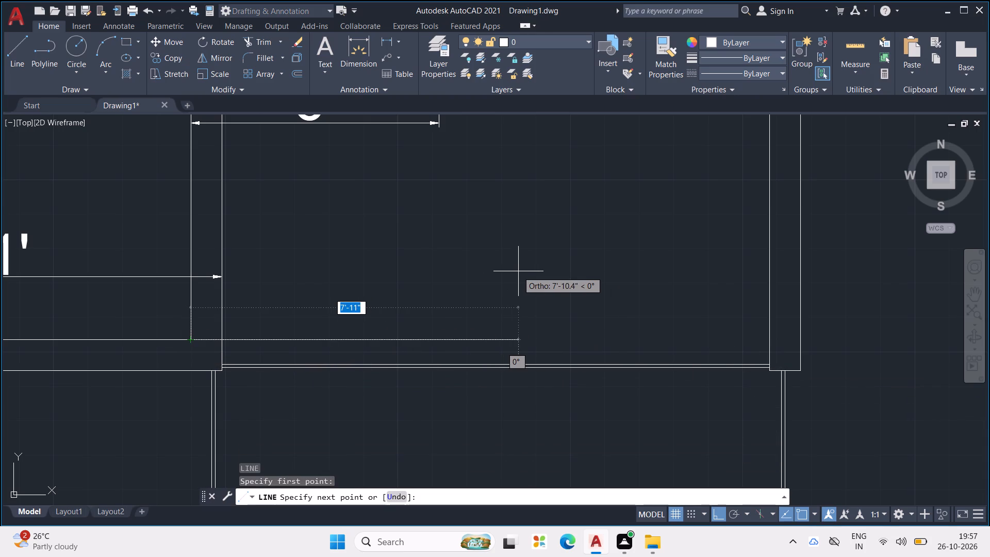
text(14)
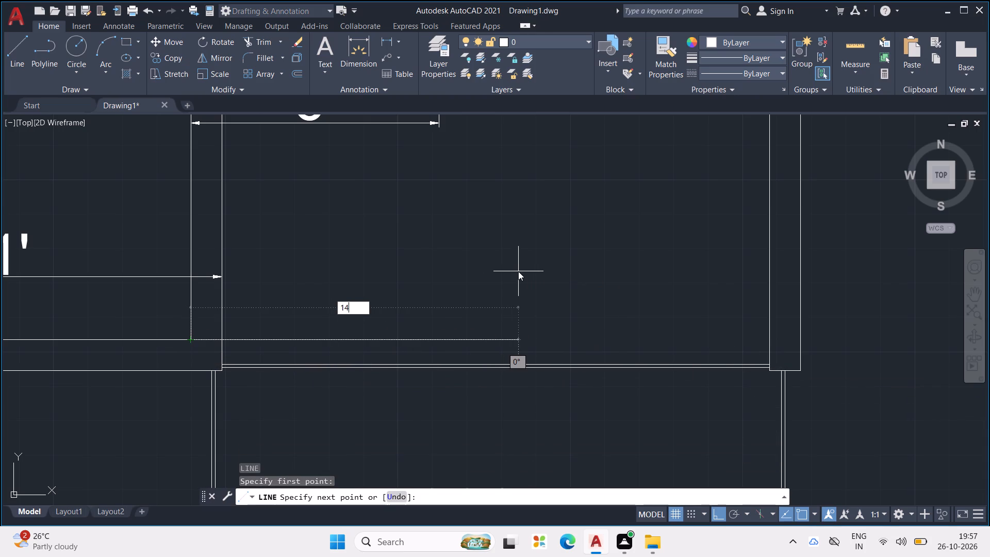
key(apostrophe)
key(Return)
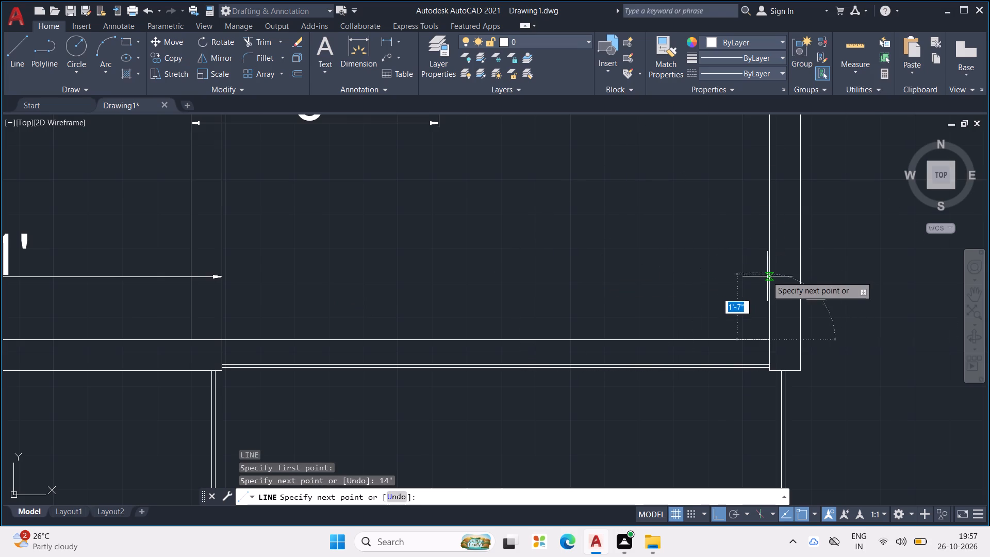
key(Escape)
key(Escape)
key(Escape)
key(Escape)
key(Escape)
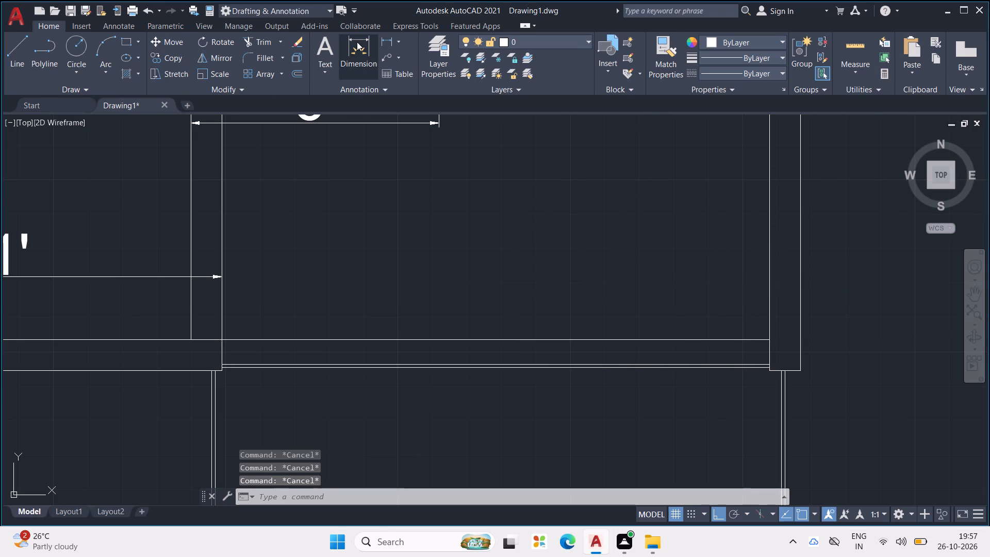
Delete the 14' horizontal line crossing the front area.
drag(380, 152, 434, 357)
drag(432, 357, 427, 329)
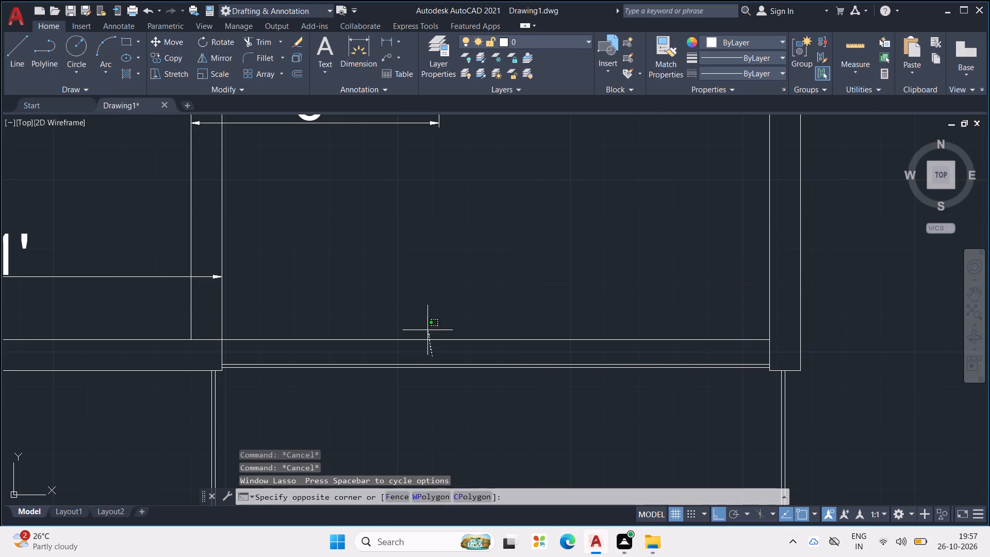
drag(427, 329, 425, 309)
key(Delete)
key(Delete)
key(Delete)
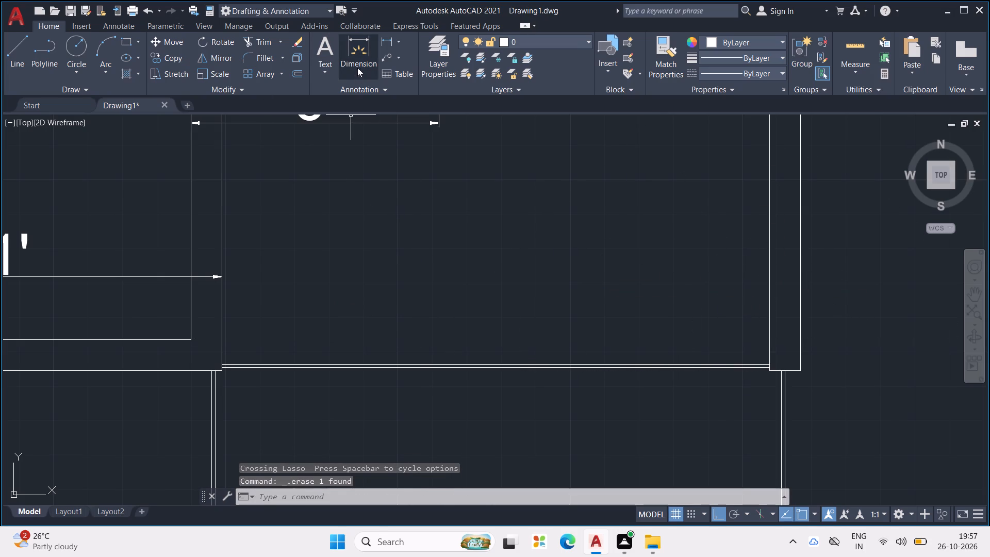
Add a 14' horizontal dimension from the bottom-left room's inner lower-right corner to the right wall's inner face, just above the front opening.
click(359, 61)
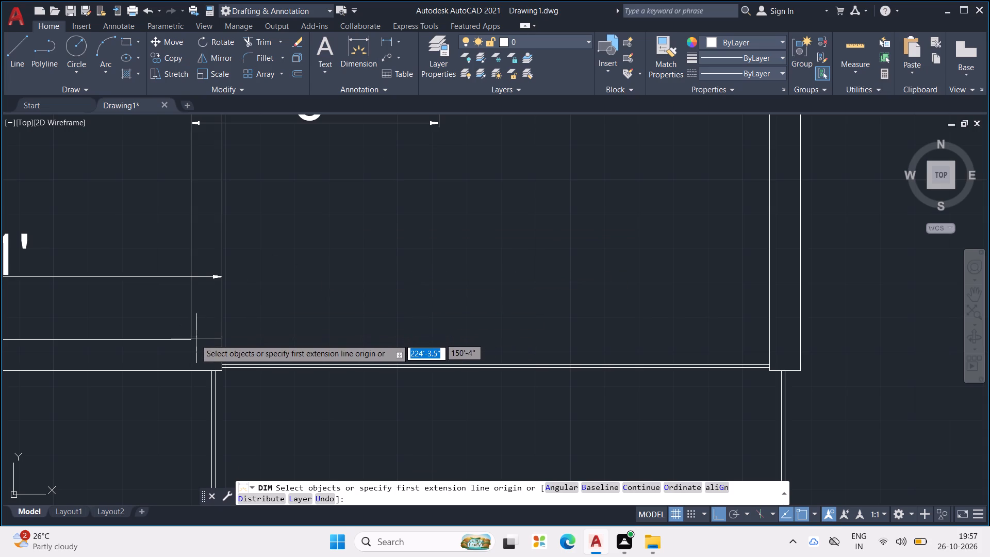
click(191, 341)
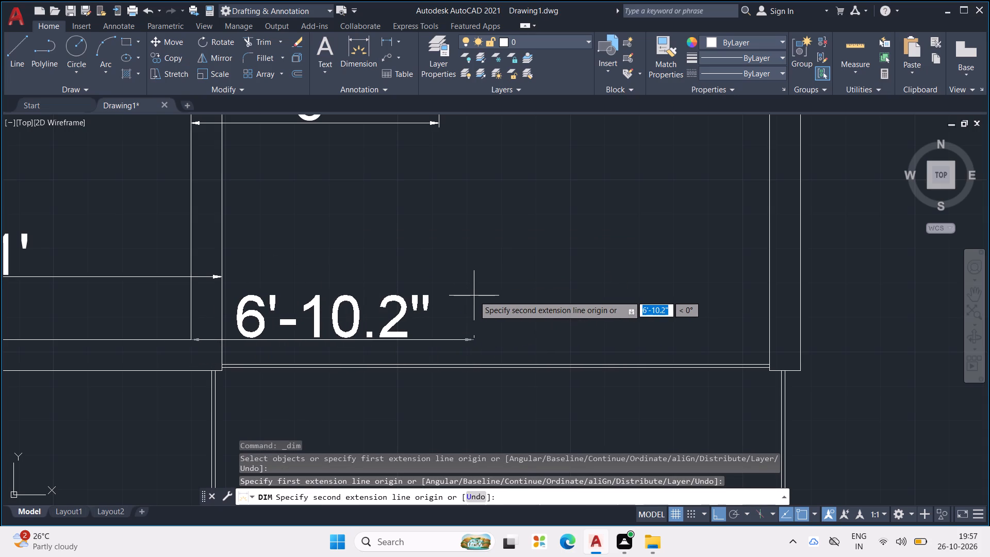
text(14')
key(Return)
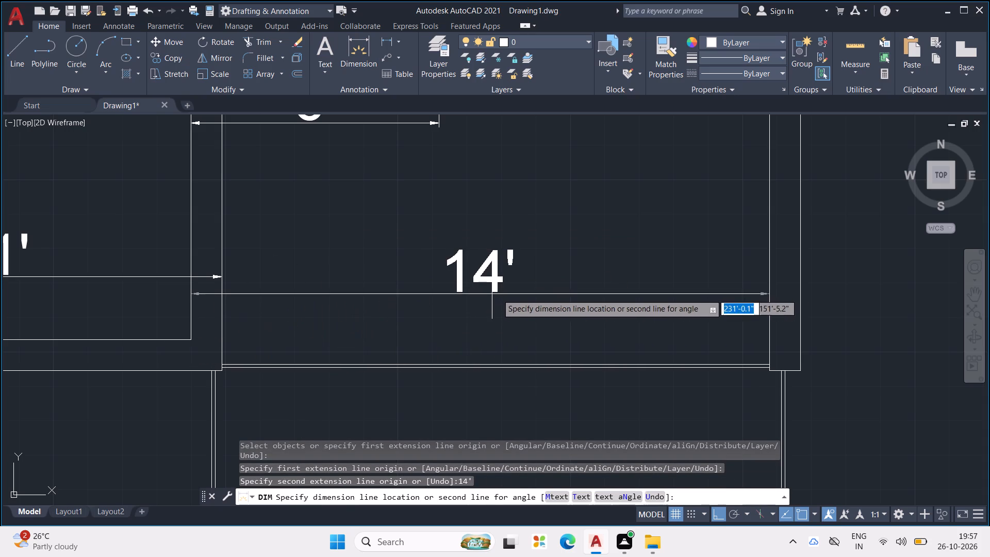
click(535, 298)
key(Escape)
scroll(530, 301, down, 1)
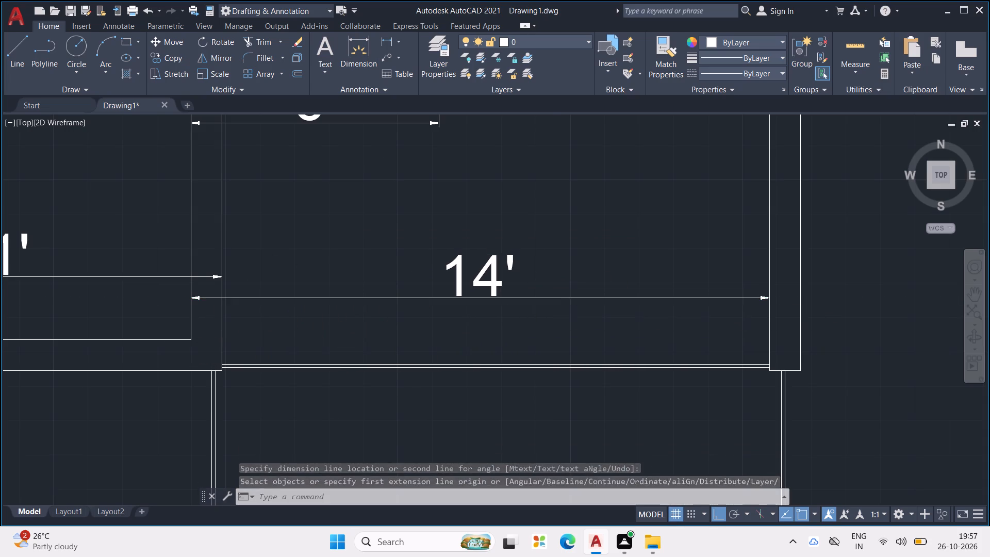
scroll(530, 301, down, 2)
key(Escape)
key(Escape)
key(Escape)
scroll(503, 293, up, 2)
key(Escape)
key(Escape)
key(Escape)
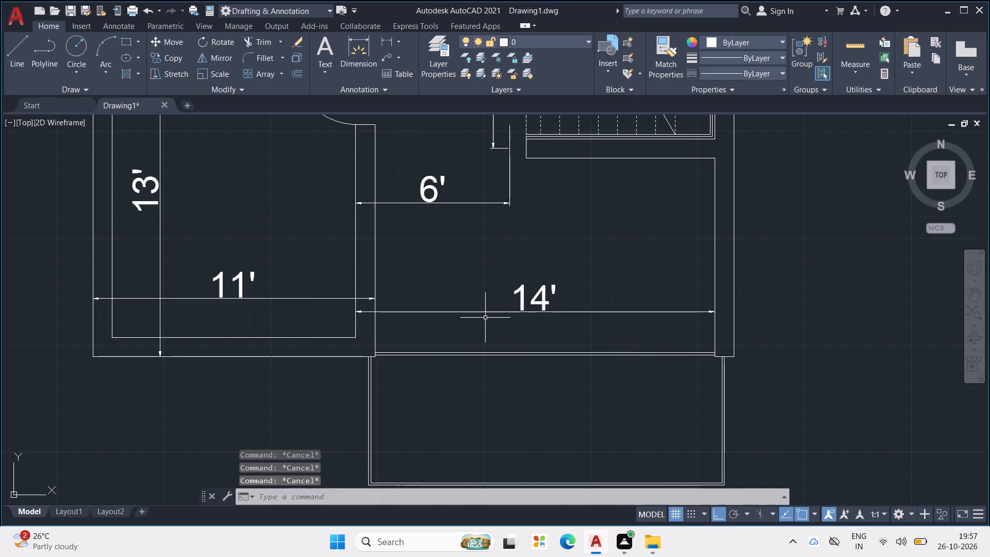
key(Escape)
key(Escape)
key(Escape)
Offset the front opening's line 1' downward four times in succession to create evenly spaced step lines inside the front projection.
text(OFF)
key(Return)
key(4)
key(BackSpace)
text(1')
key(Return)
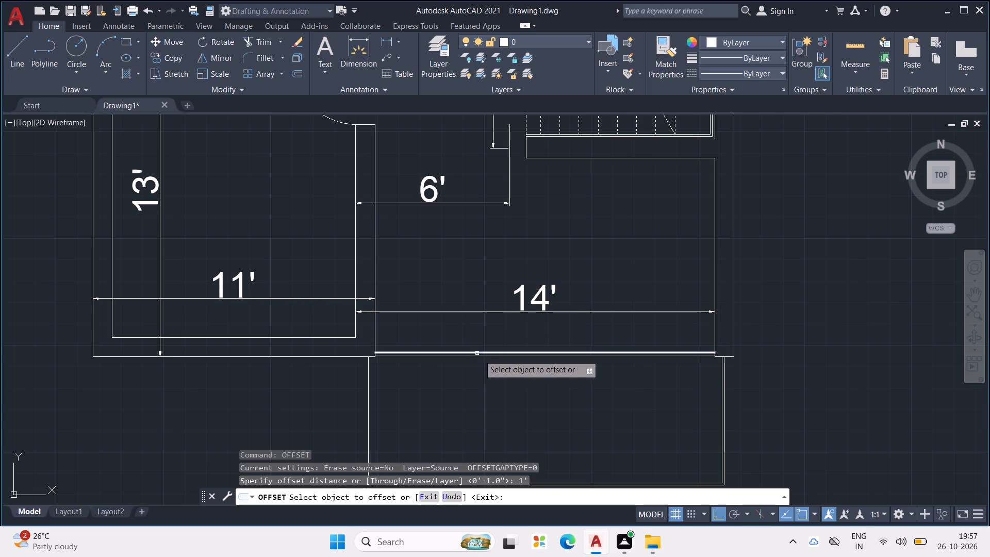
click(481, 355)
click(490, 389)
middle_drag(499, 367, 494, 327)
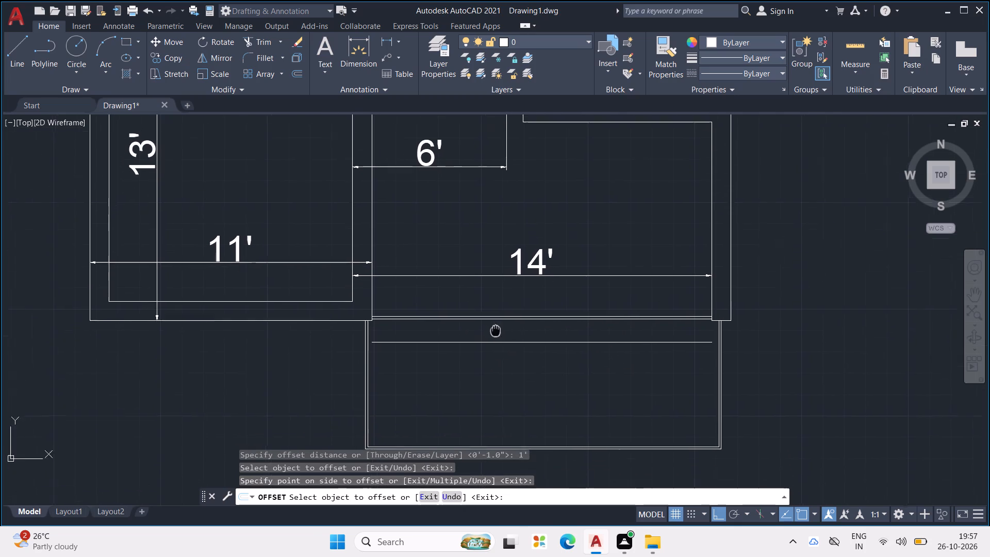
middle_drag(494, 327, 477, 302)
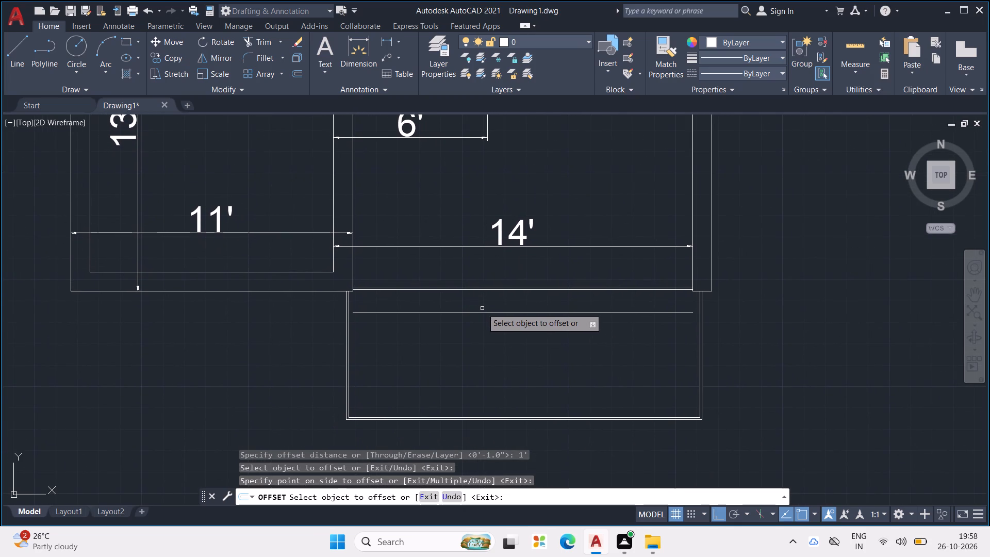
click(484, 312)
click(494, 367)
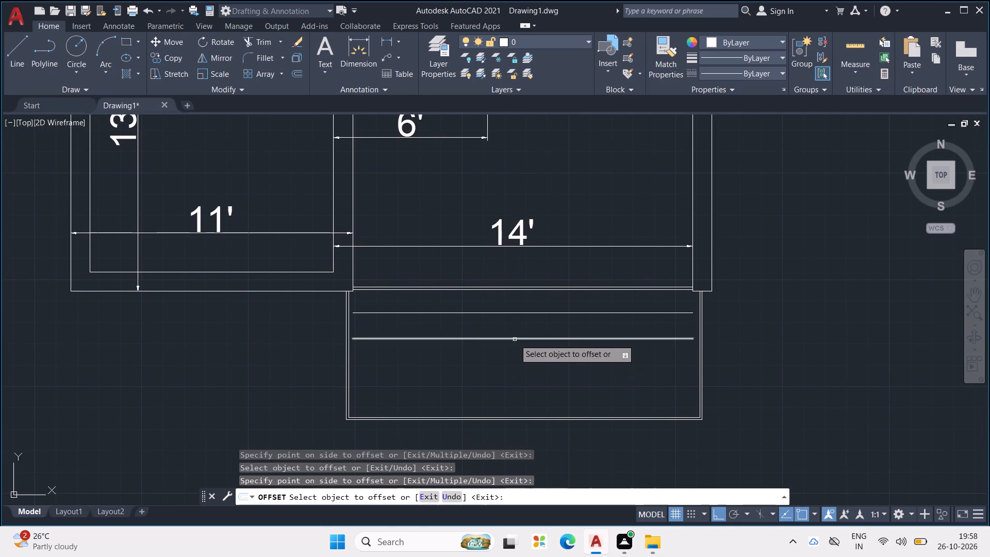
click(515, 339)
click(517, 381)
click(536, 364)
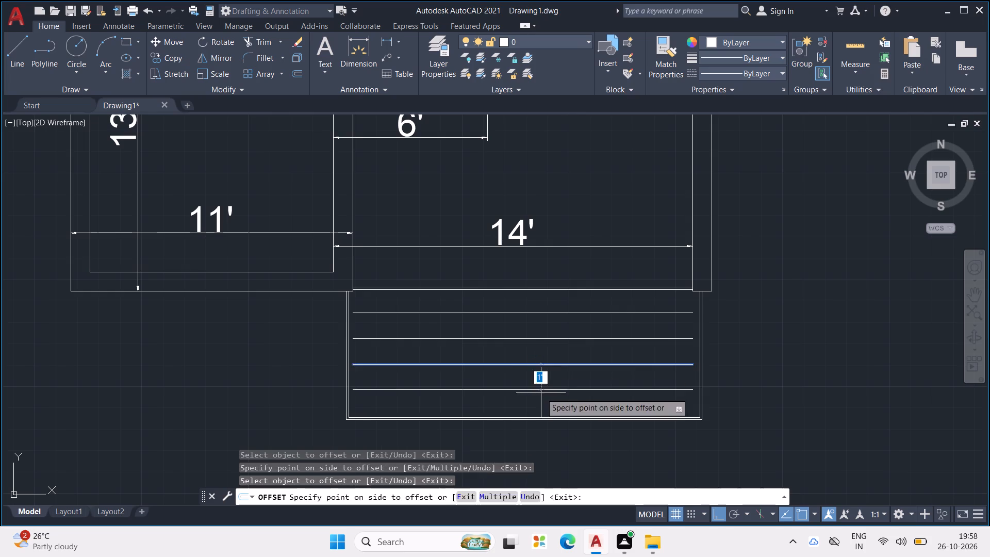
click(541, 395)
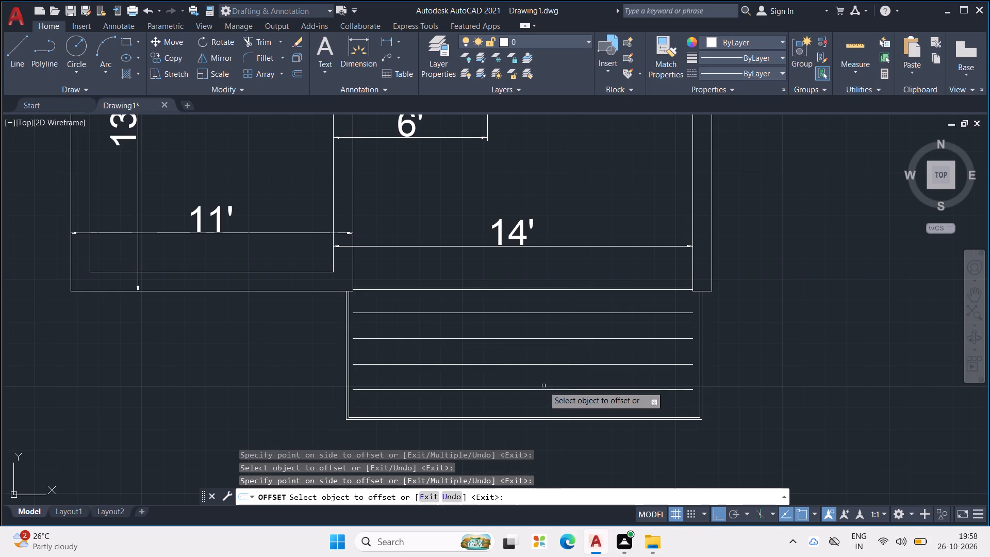
key(Escape)
key(Escape)
key(Escape)
key(Escape)
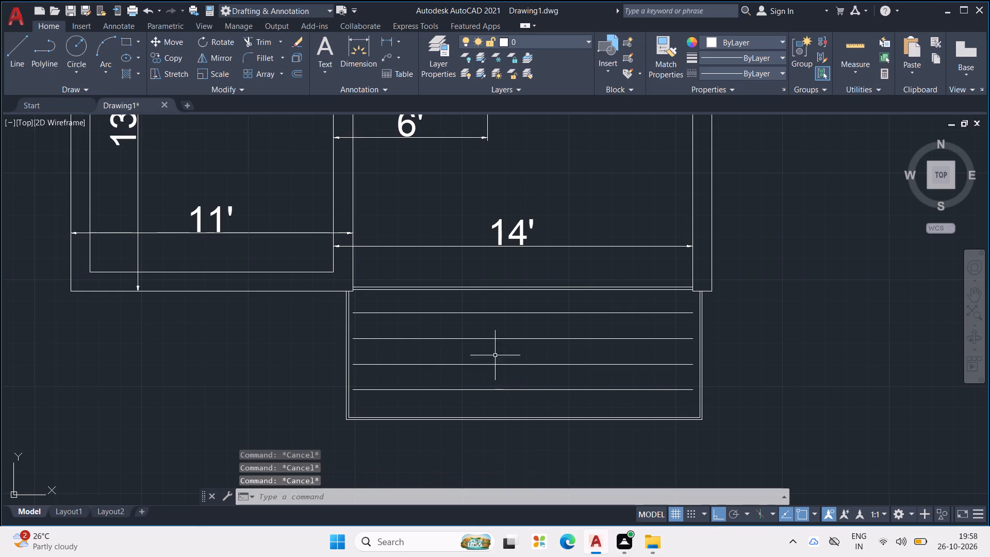
Extend both ends of the four step lines to the side lines of the front projection.
text(EX)
key(Return)
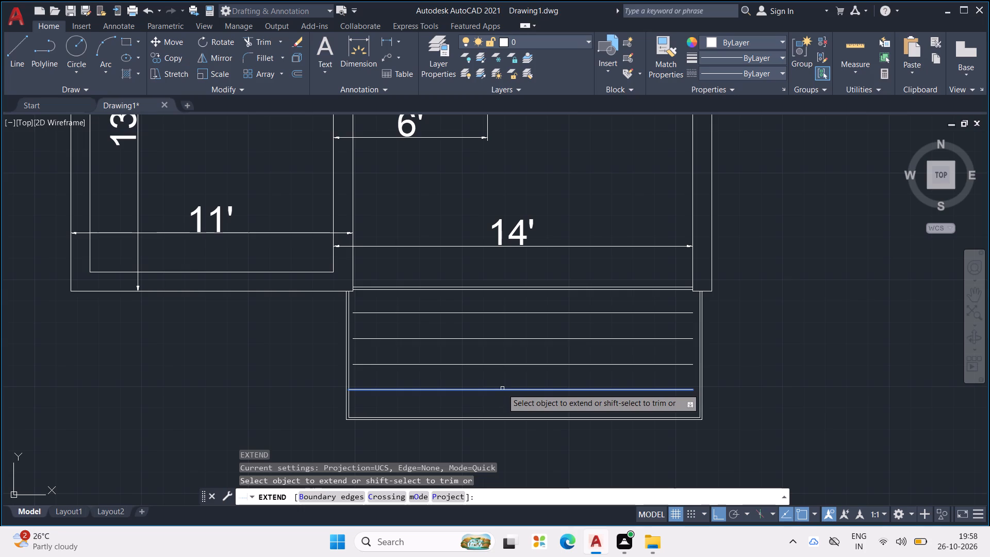
click(502, 388)
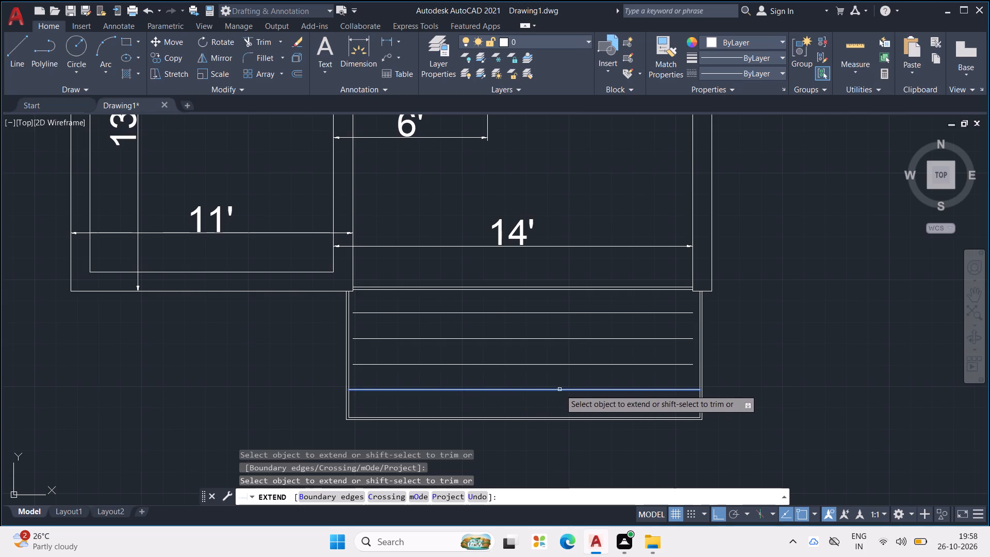
click(570, 387)
click(602, 400)
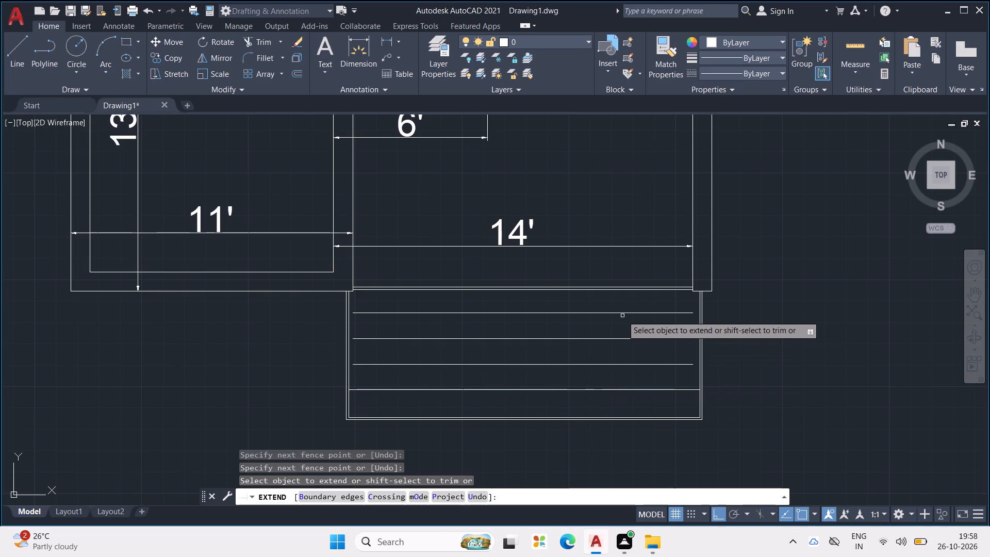
drag(637, 304, 661, 396)
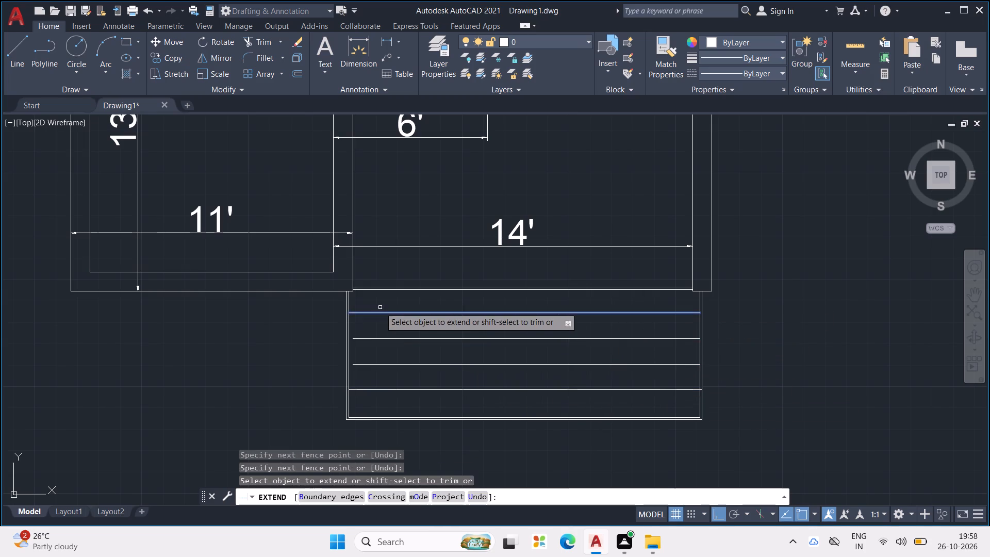
drag(379, 306, 394, 401)
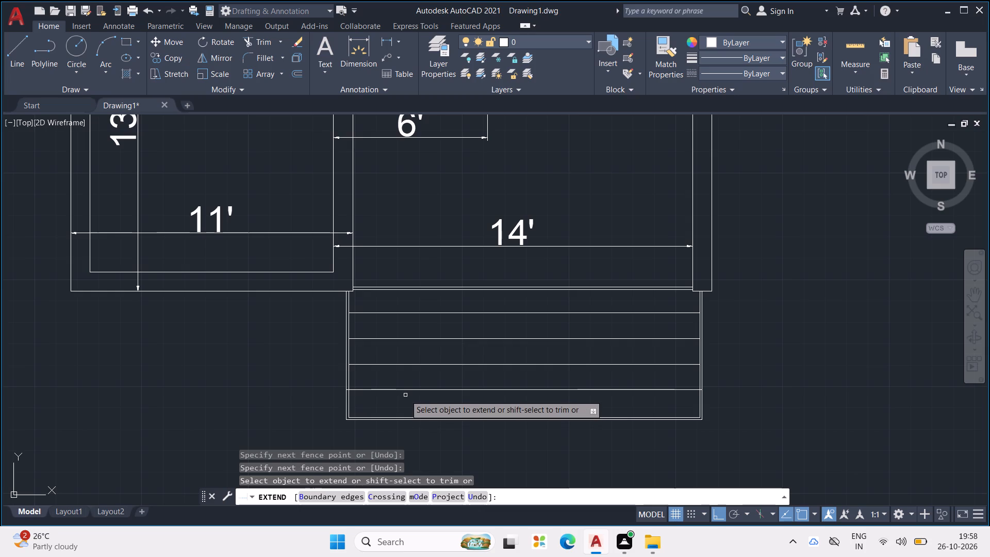
key(Escape)
key(Escape)
key(Escape)
key(Escape)
key(Escape)
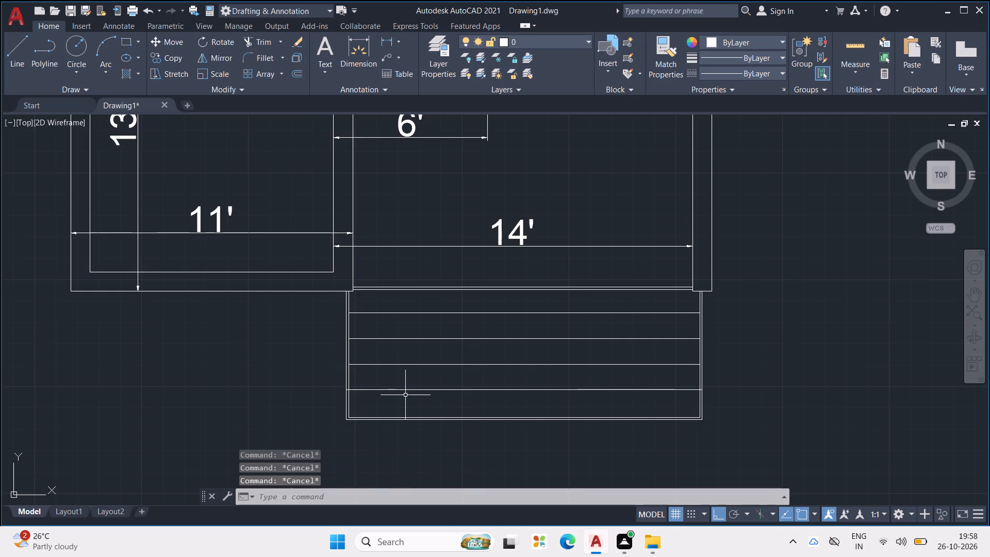
Offset the first, second and fourth step lines of the front projection 1" downward to double them.
text(OFF)
key(Return)
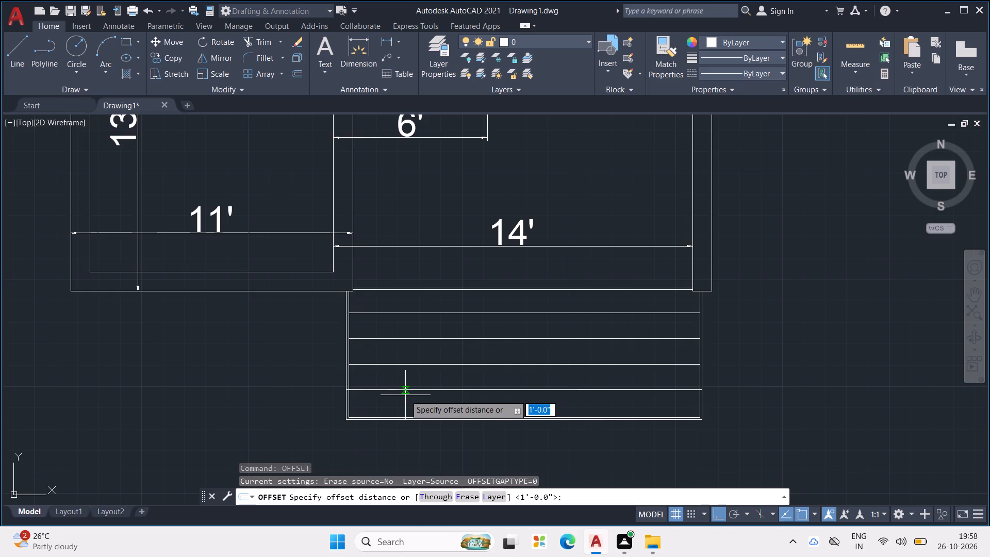
text(1")
key(Return)
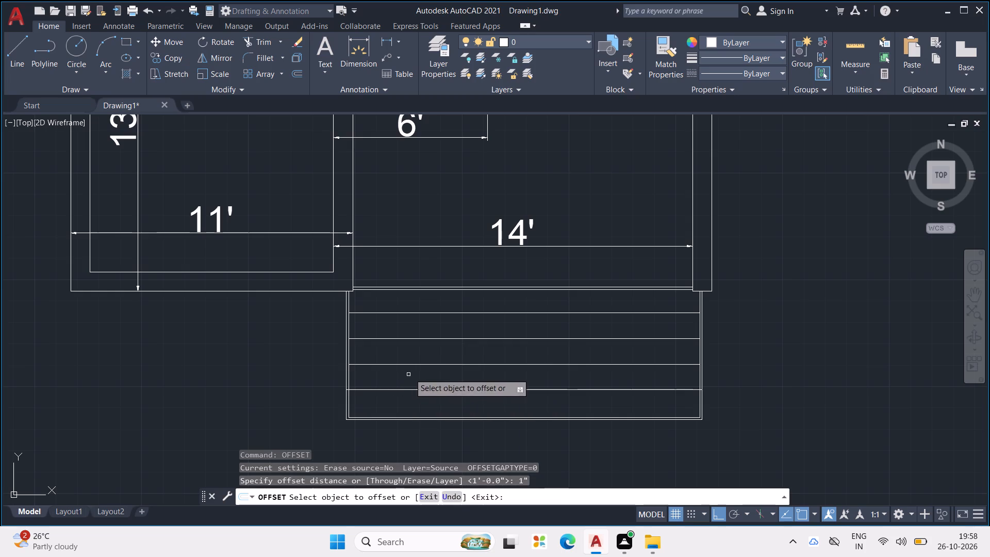
click(522, 312)
click(525, 330)
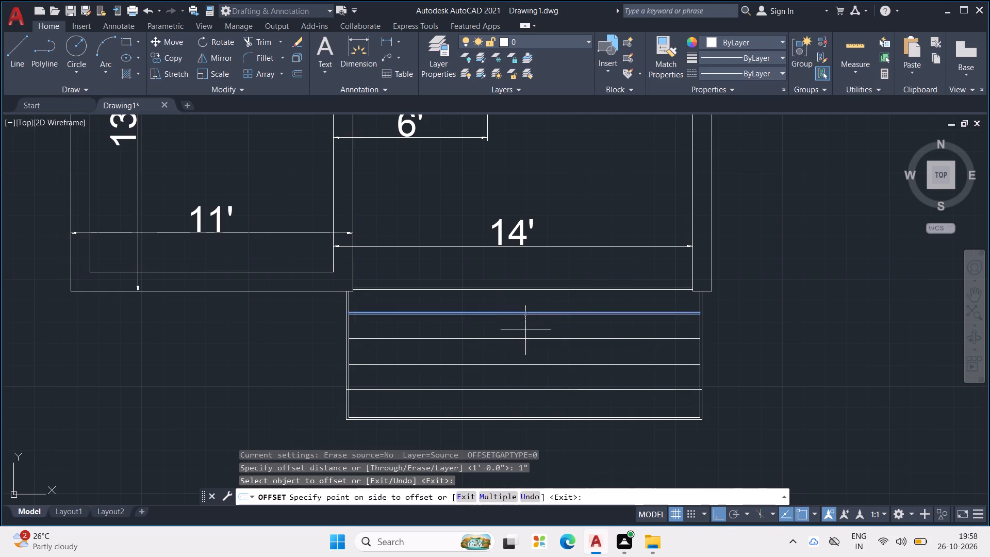
click(537, 337)
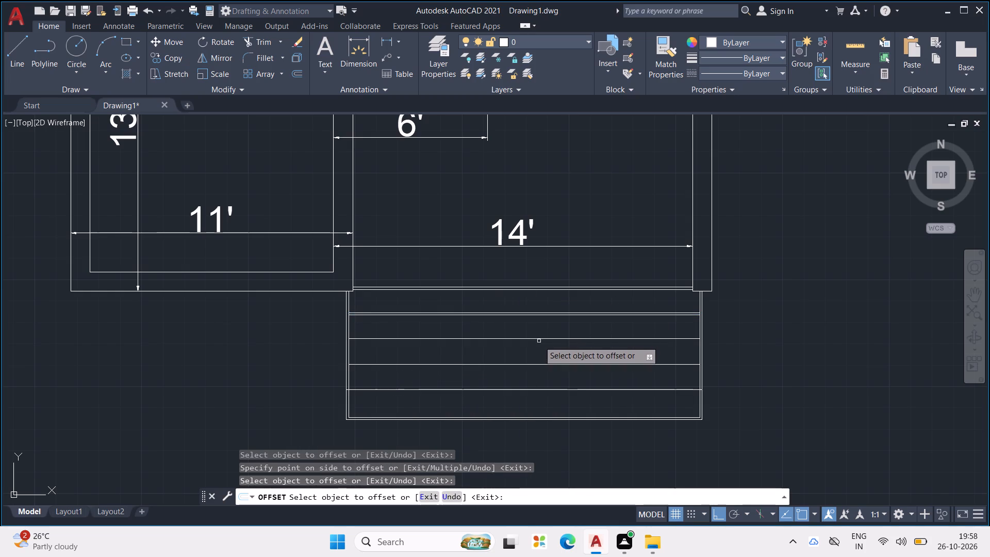
click(541, 356)
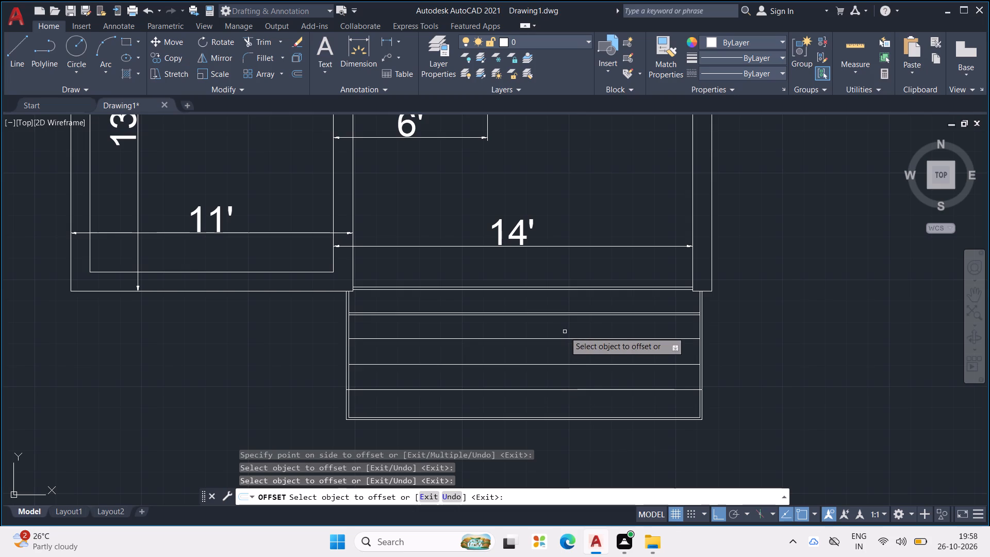
click(553, 339)
click(553, 345)
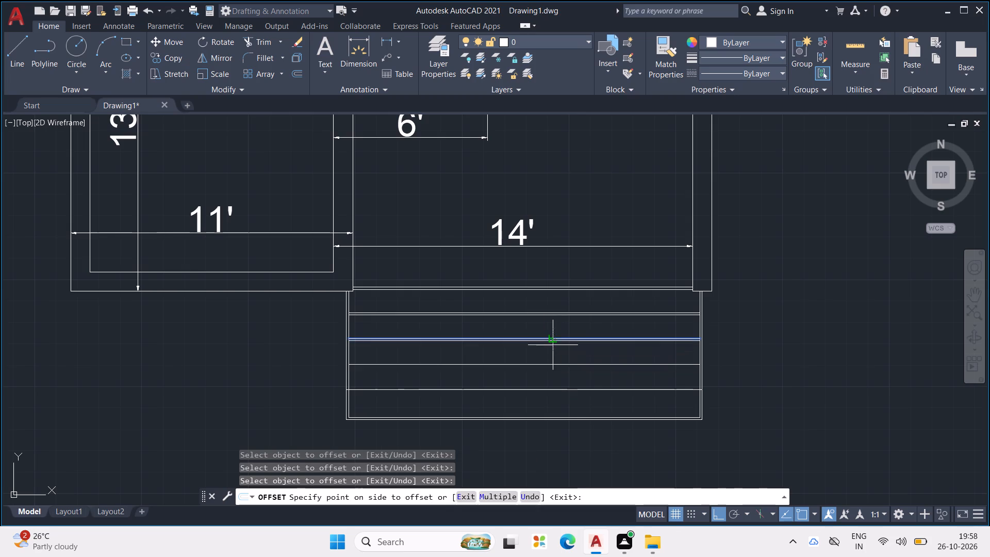
middle_drag(539, 336, 515, 296)
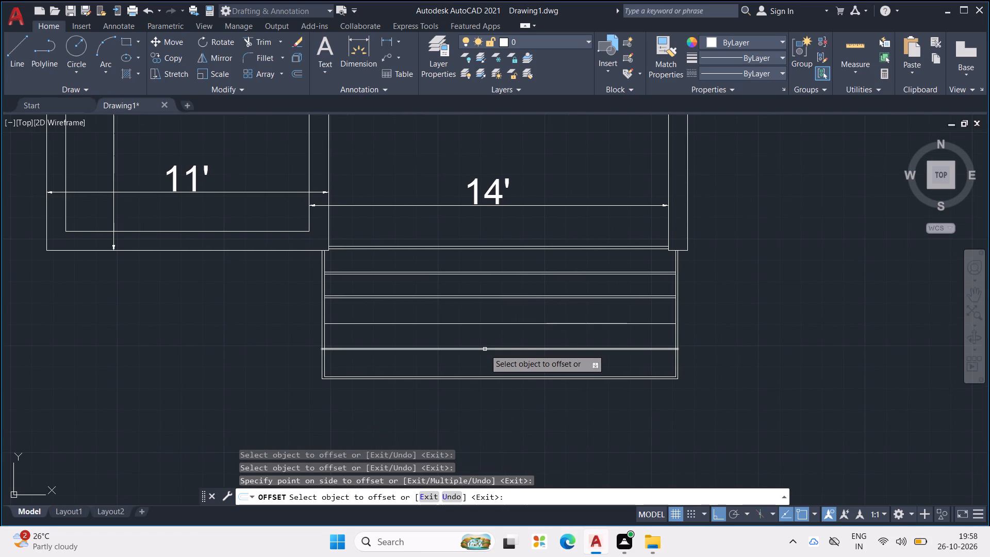
click(485, 349)
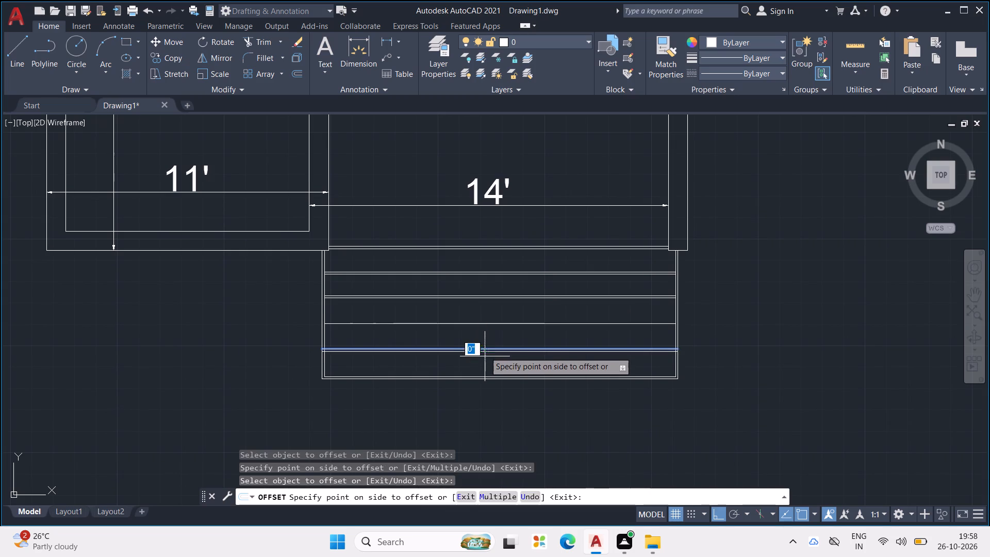
click(485, 364)
key(Escape)
key(Escape)
key(Escape)
key(Escape)
key(Escape)
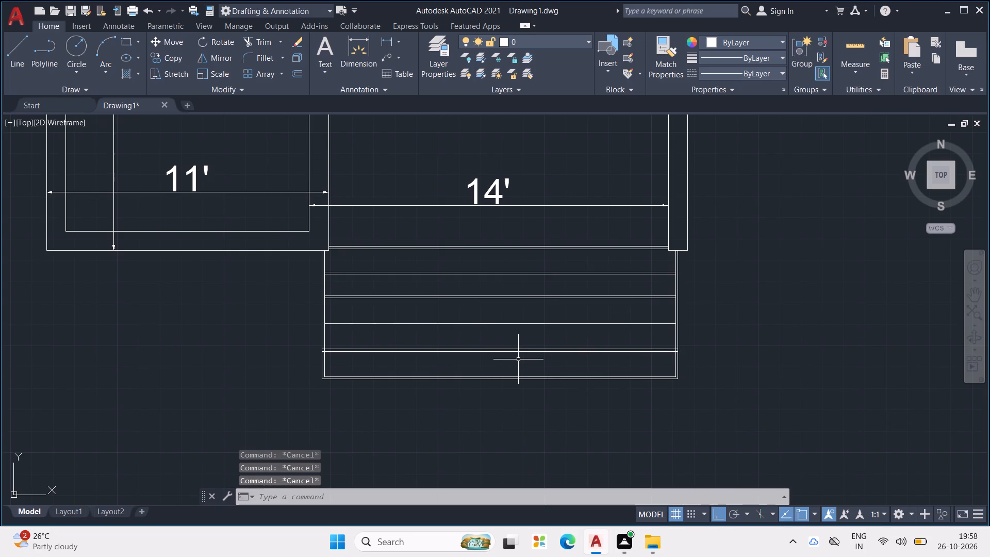
Trim away the front projection's outer bottom lines and the side line portions below the fourth pair of step lines.
key(r)
key(Escape)
key(Escape)
text(TR)
key(Return)
drag(517, 362, 522, 401)
drag(358, 377, 288, 369)
scroll(650, 353, up, 2)
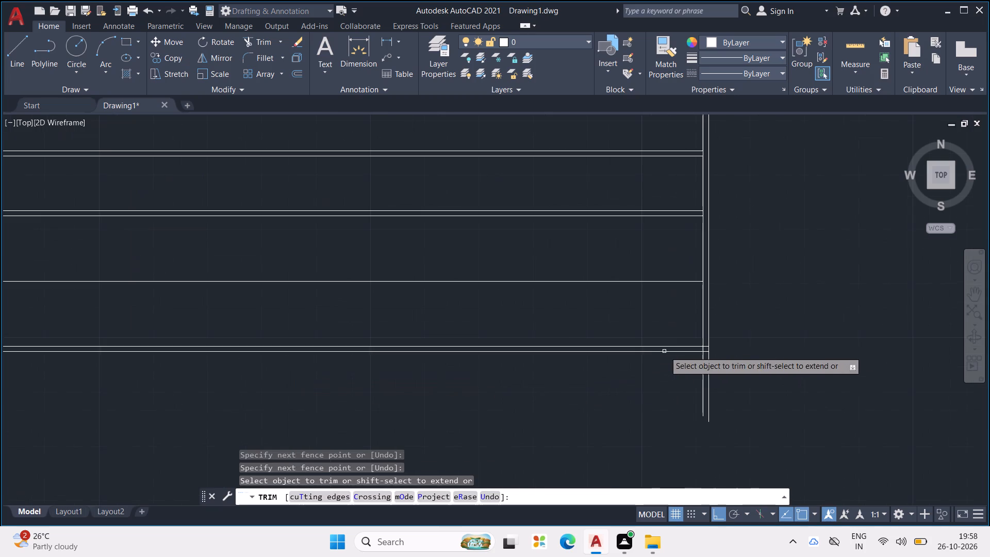
drag(689, 384, 768, 377)
Trim the overlapping line ends at both lower corners of the front projection so the inner and outer outlines meet cleanly.
scroll(724, 352, up, 3)
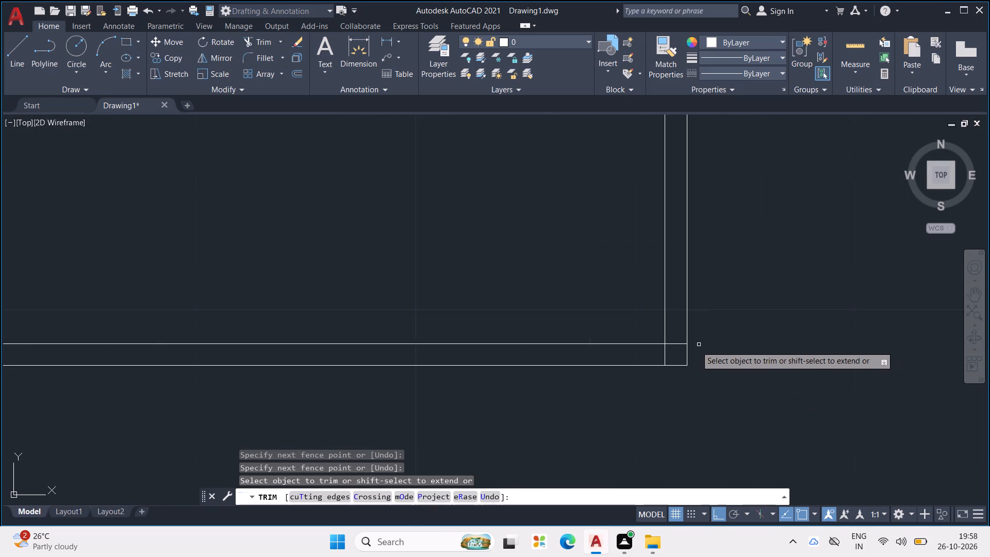
scroll(681, 349, up, 2)
drag(659, 339, 621, 373)
drag(620, 373, 652, 368)
scroll(654, 358, down, 6)
scroll(87, 367, up, 4)
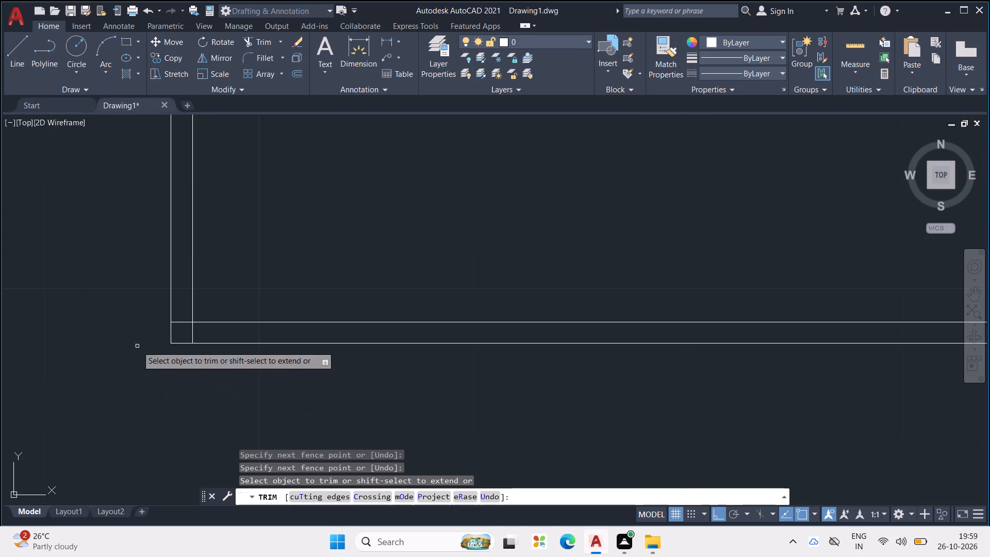
scroll(193, 346, up, 1)
drag(177, 298, 219, 333)
scroll(219, 333, down, 2)
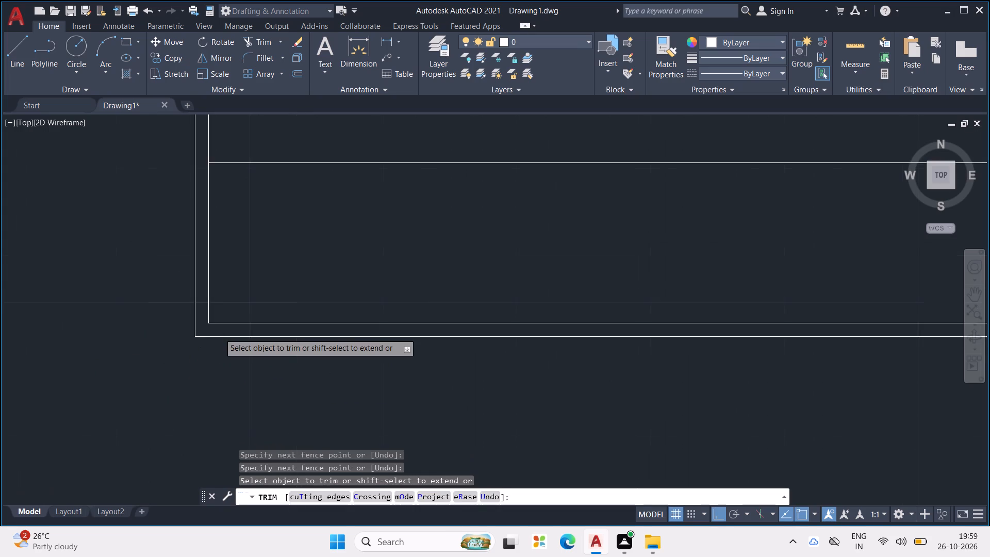
scroll(244, 316, down, 4)
scroll(309, 289, down, 2)
middle_drag(296, 381, 345, 411)
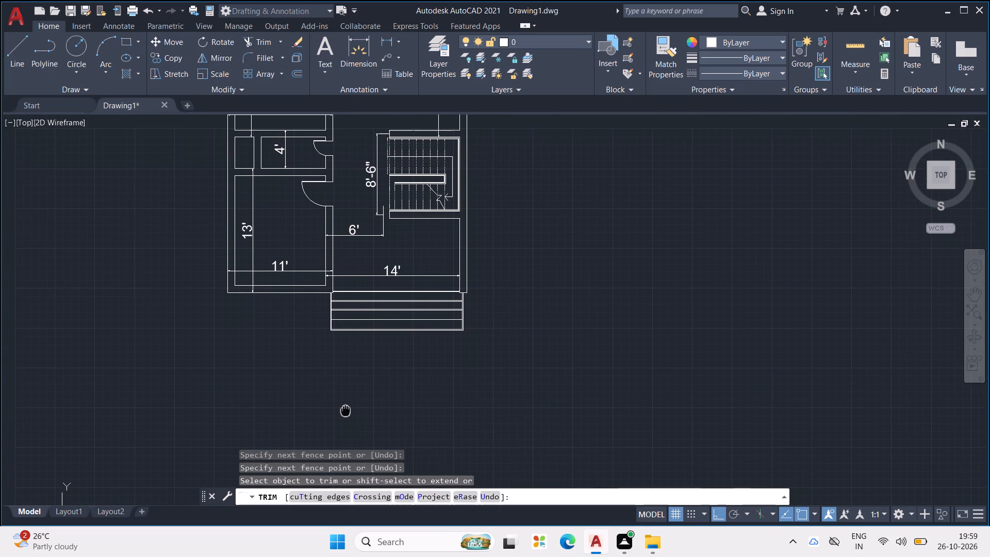
middle_drag(345, 411, 341, 403)
key(Escape)
scroll(347, 319, down, 2)
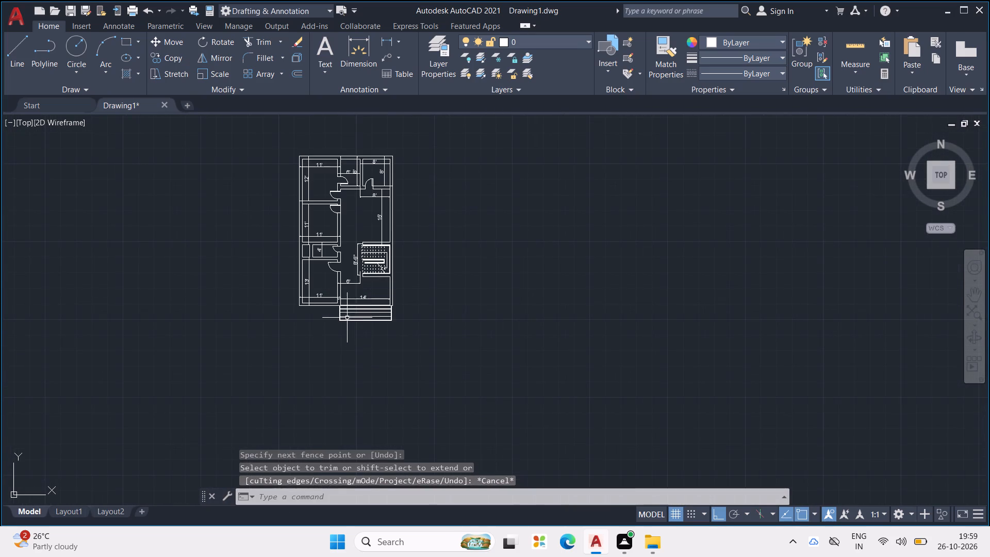
middle_drag(347, 313, 392, 376)
key(Escape)
key(Escape)
scroll(350, 253, up, 1)
key(Escape)
key(Escape)
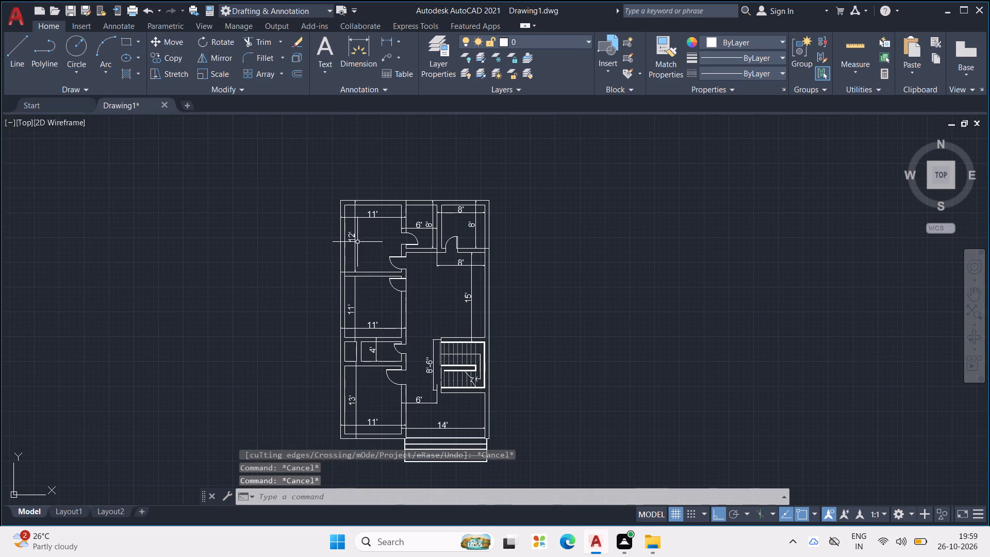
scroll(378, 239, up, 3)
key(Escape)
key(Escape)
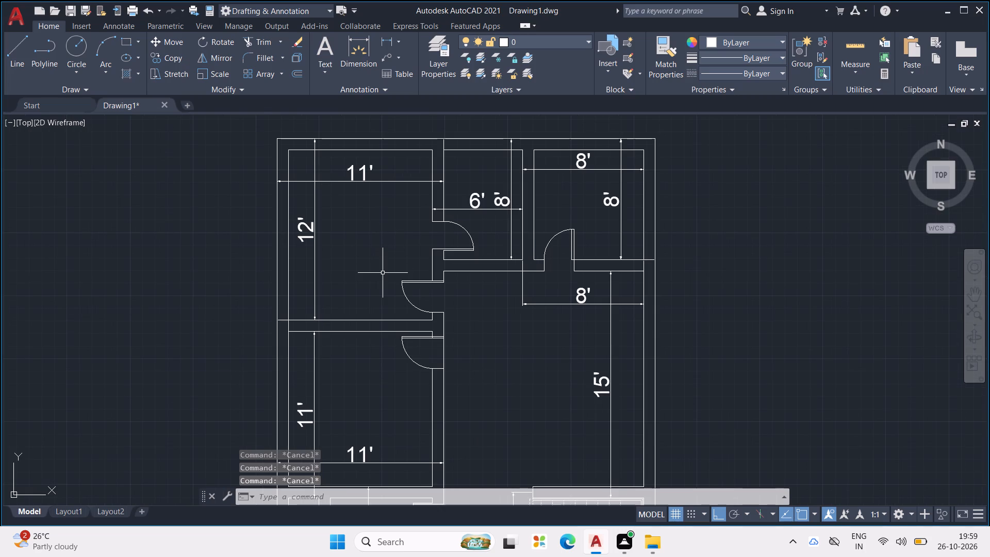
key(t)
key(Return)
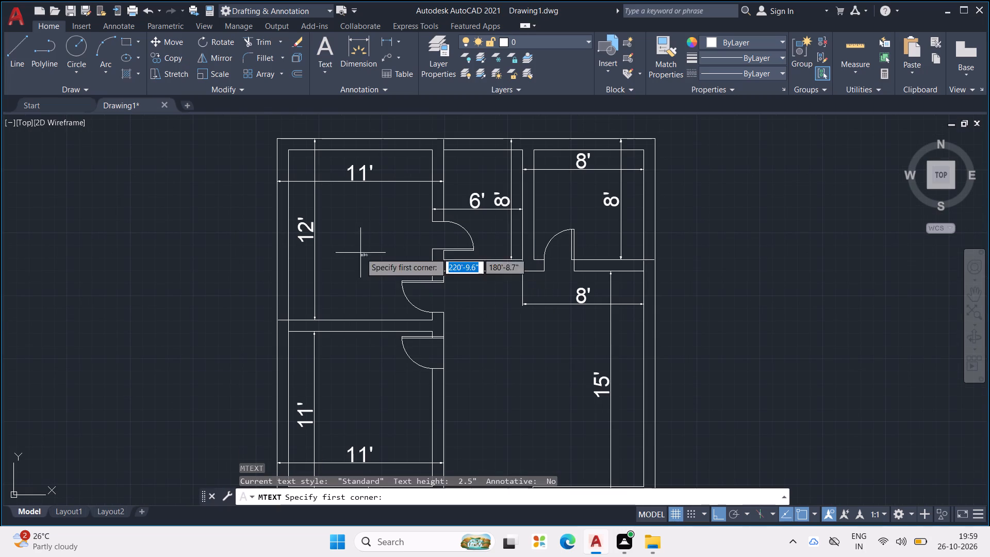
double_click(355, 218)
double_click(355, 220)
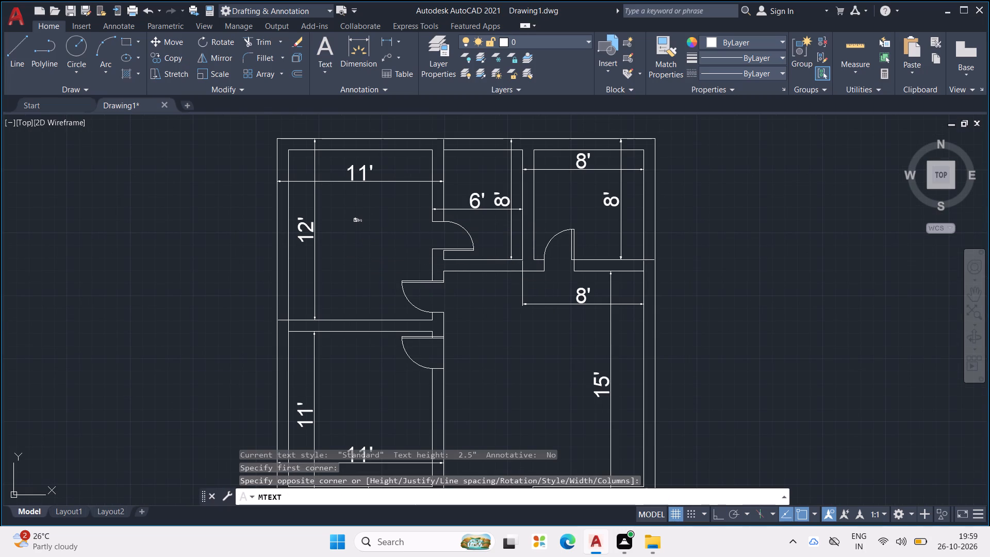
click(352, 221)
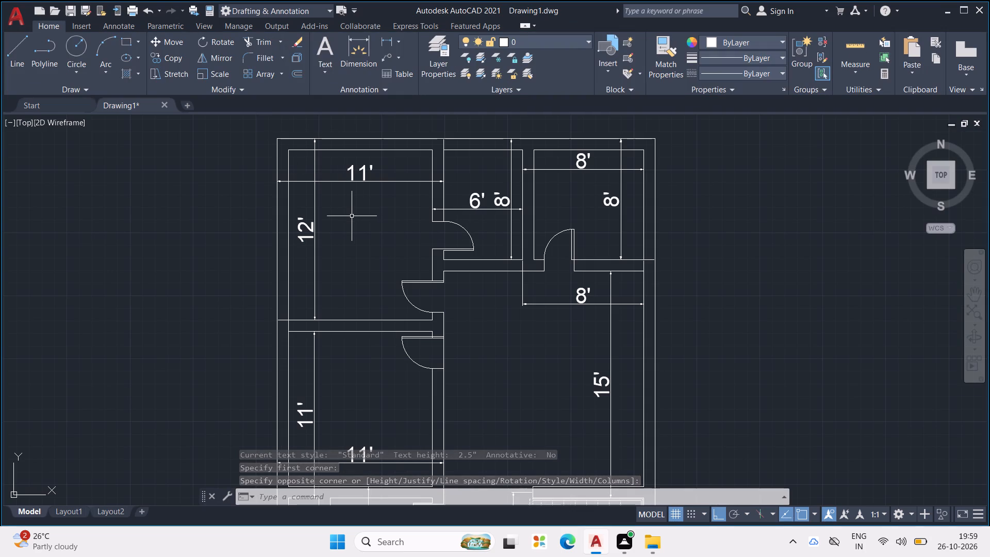
Add the multiline text label BEDROOM with 8" text height inside the top-left 11' by 12' room.
key(t)
key(Return)
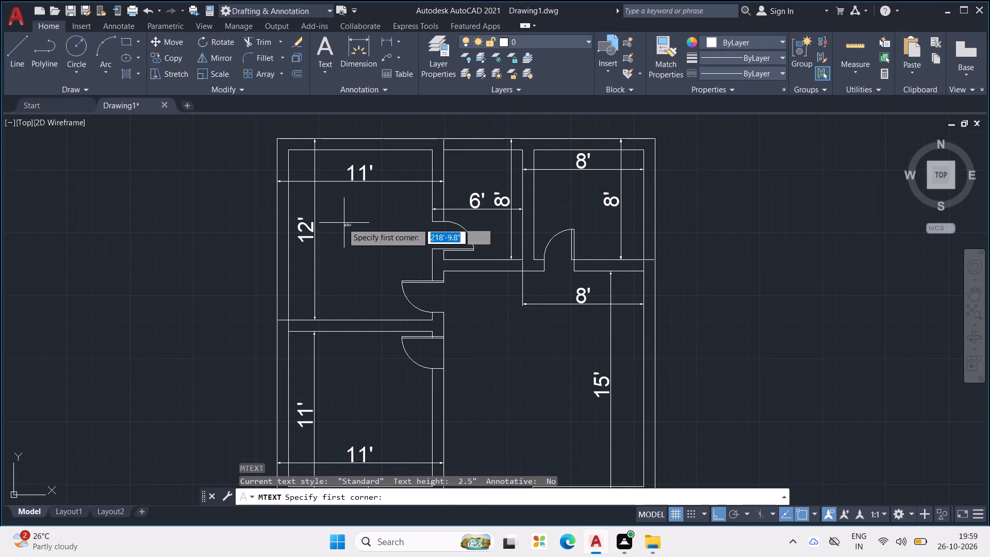
double_click(335, 220)
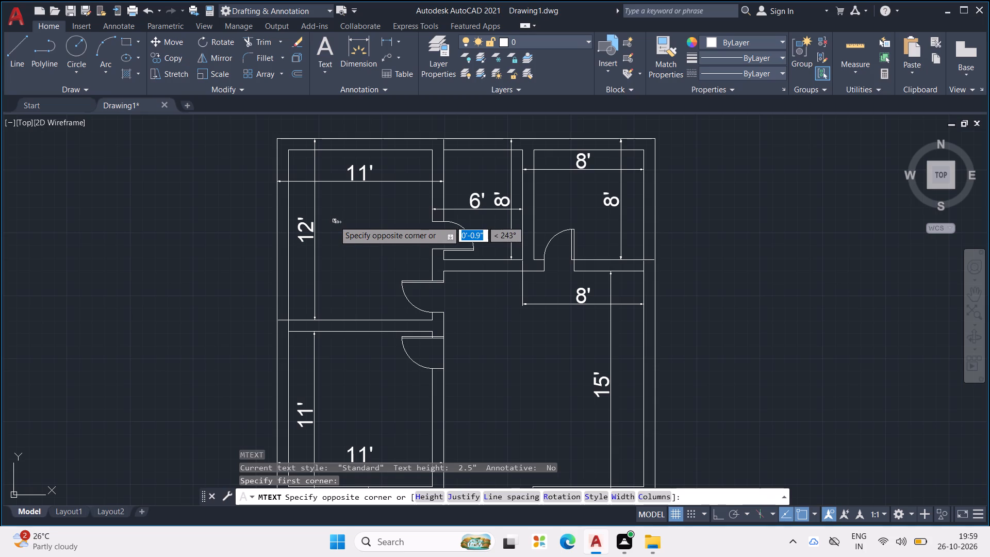
double_click(336, 214)
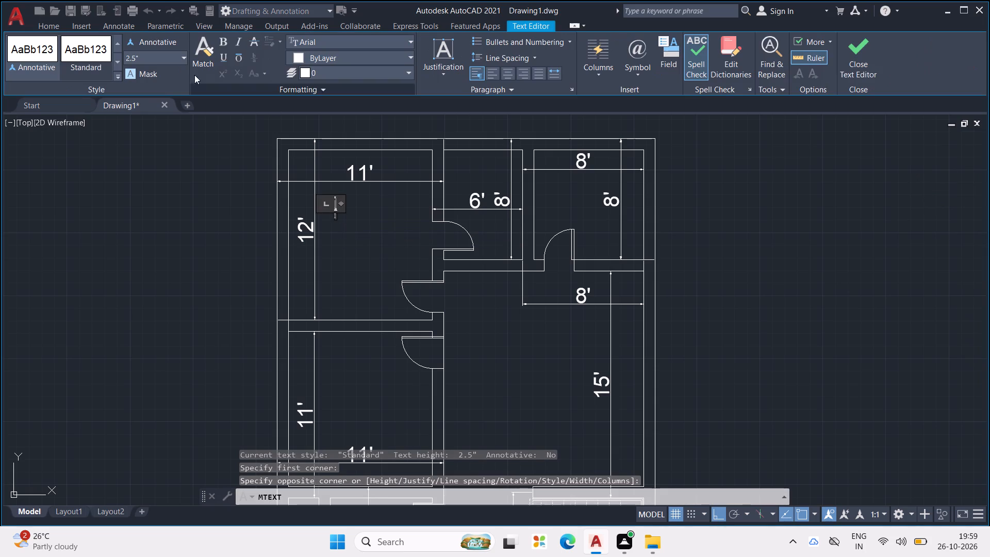
click(184, 57)
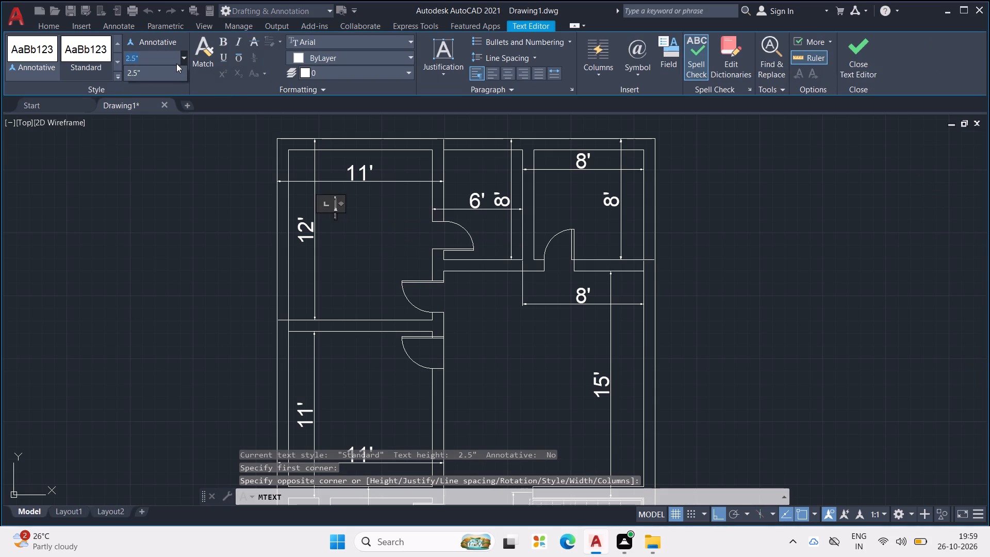
text(8")
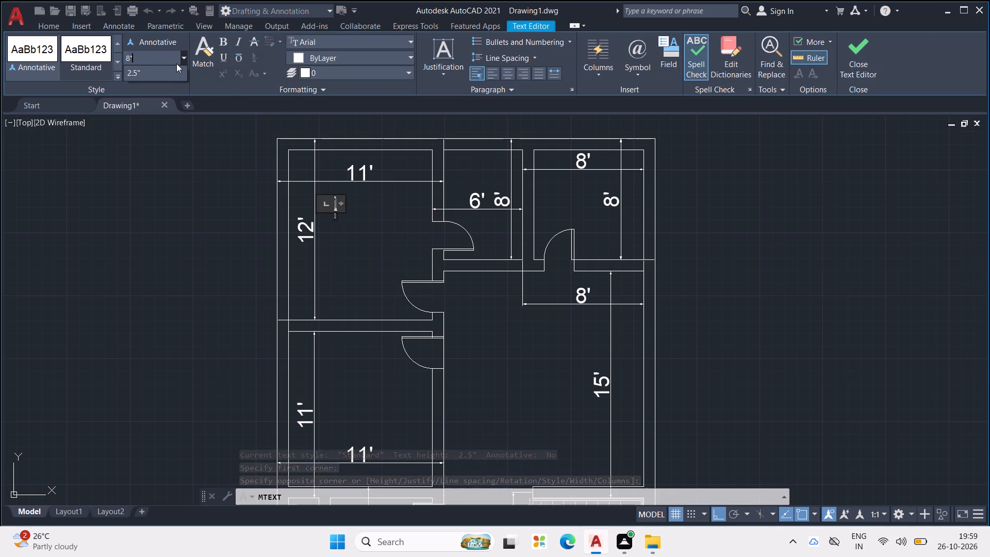
key(Return)
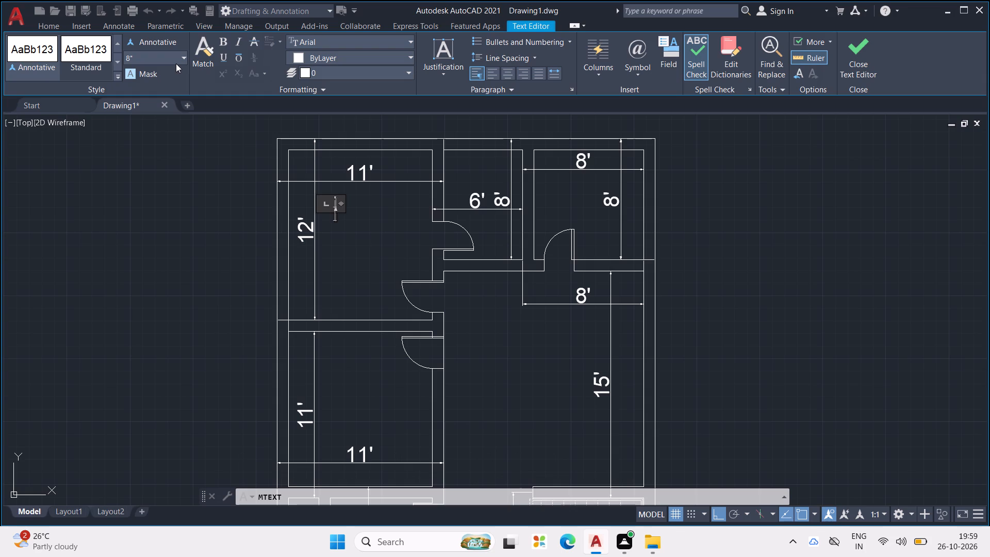
text(BEDR)
text(OO)
key(m)
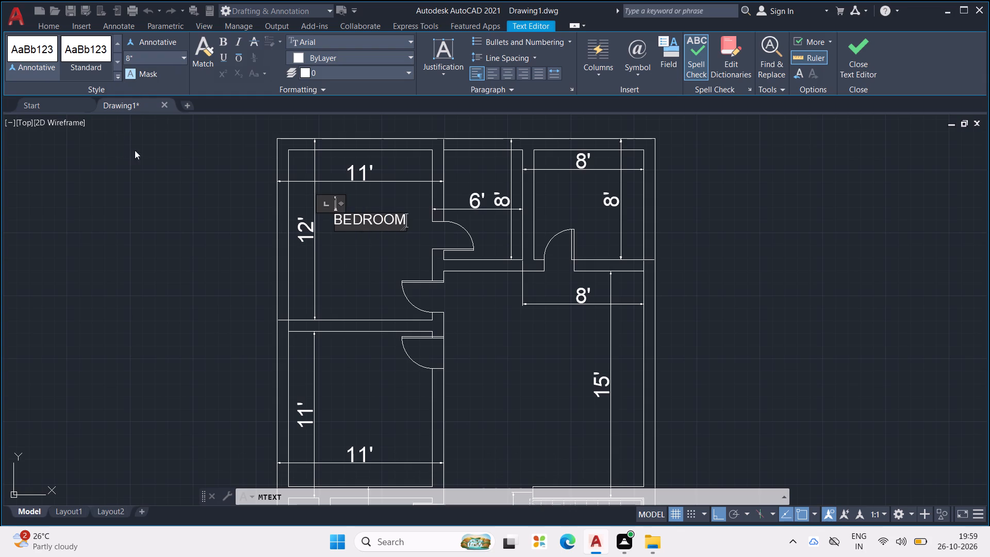
click(351, 271)
Move the BEDROOM label slightly down and to the left to centre it in the top-left room.
click(382, 217)
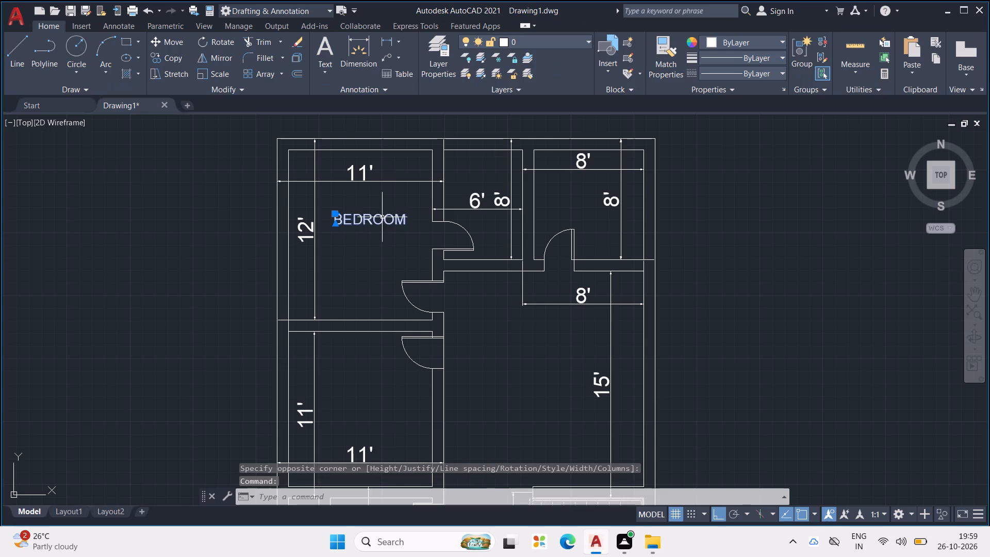
drag(388, 219, 387, 239)
drag(386, 224, 380, 236)
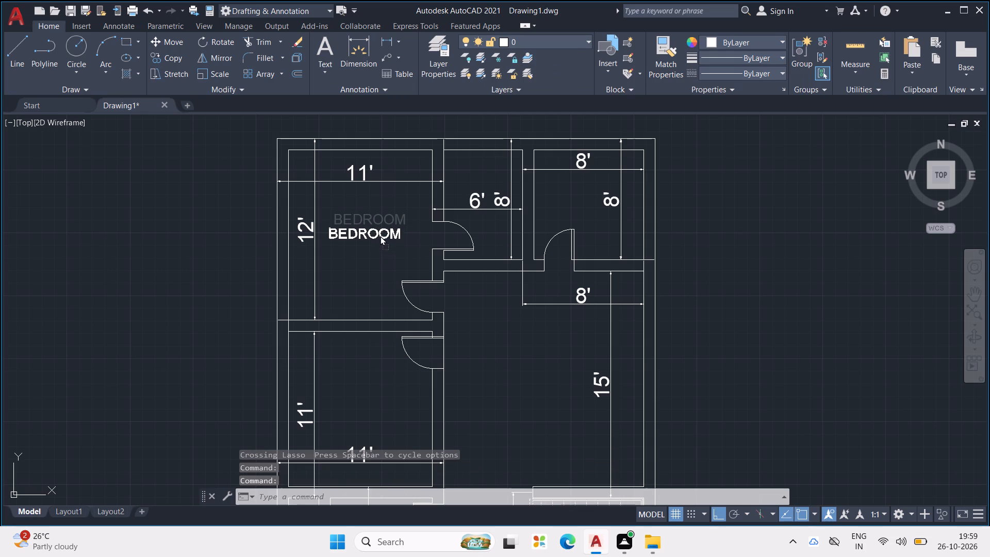
drag(380, 236, 378, 234)
Copy the BEDROOM label into the middle-left 11' by 11' room and the bottom-left 11' by 13' room.
click(378, 232)
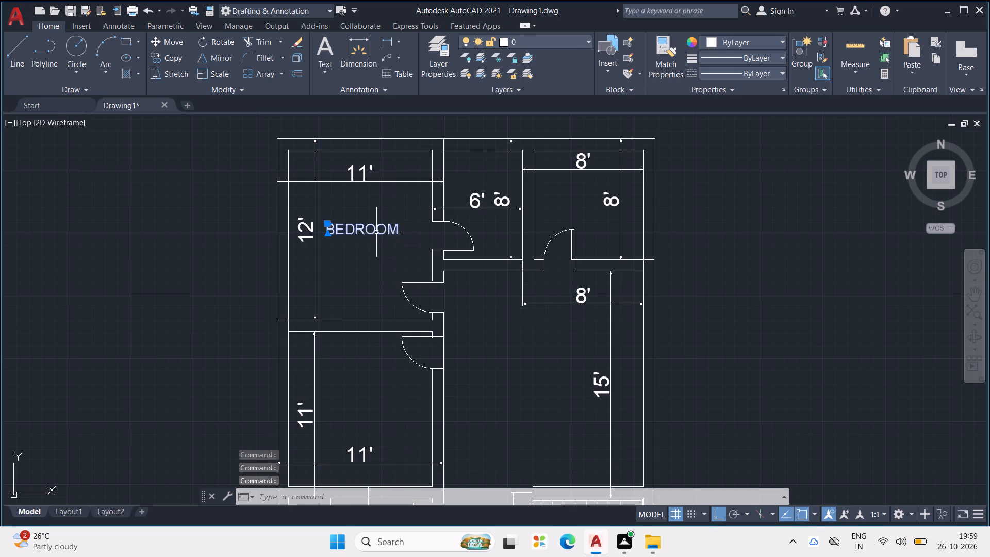
key(ctrl+c)
key(ctrl+v)
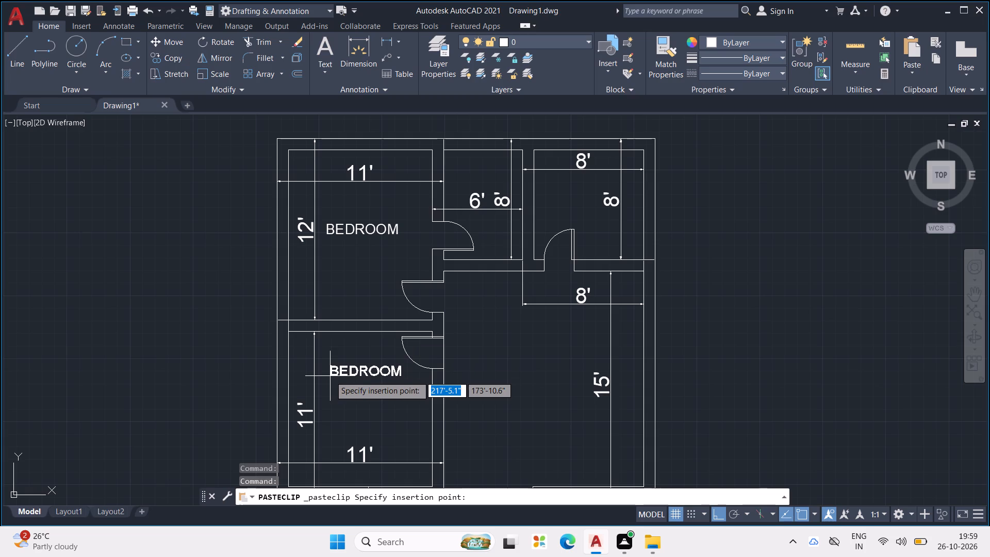
click(337, 402)
middle_drag(349, 384, 365, 282)
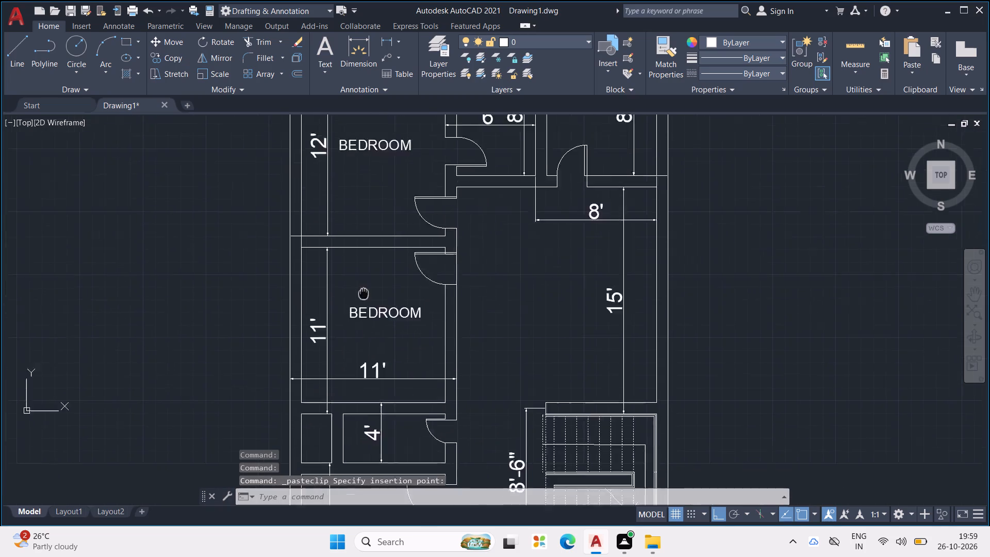
middle_drag(365, 282, 407, 45)
key(ctrl+v)
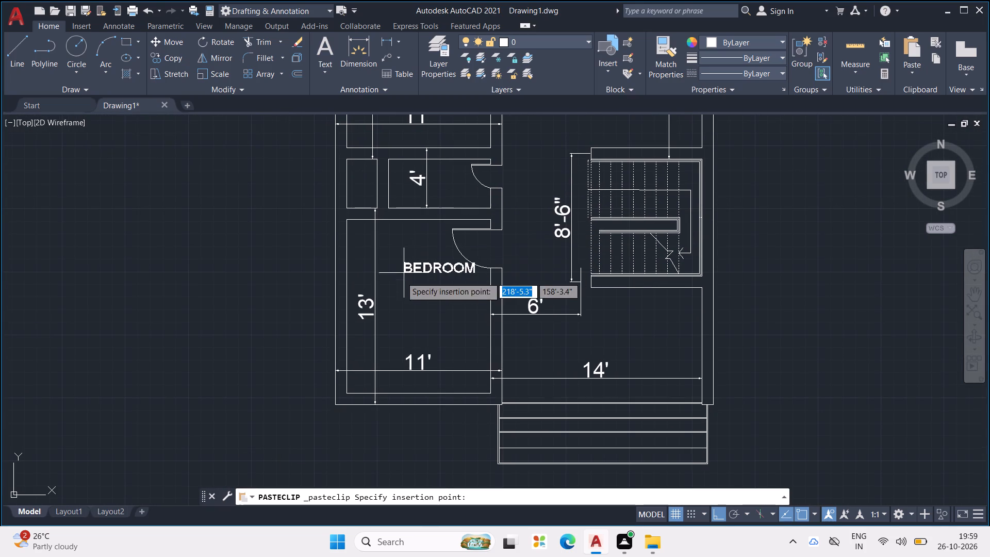
click(387, 332)
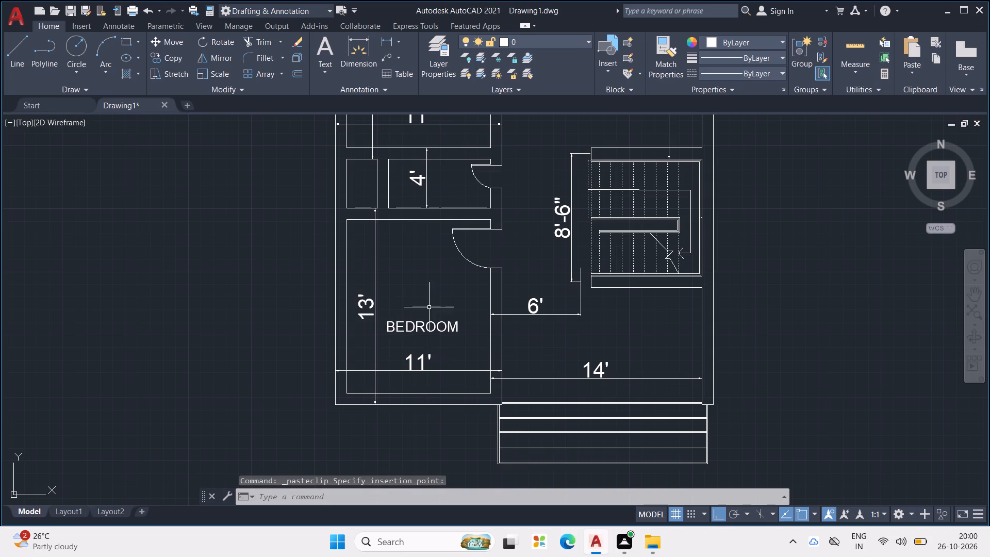
Copy the BEDROOM label into the open hall space beside the 15' dimension, above the staircase.
scroll(438, 302, down, 2)
middle_drag(502, 292, 474, 321)
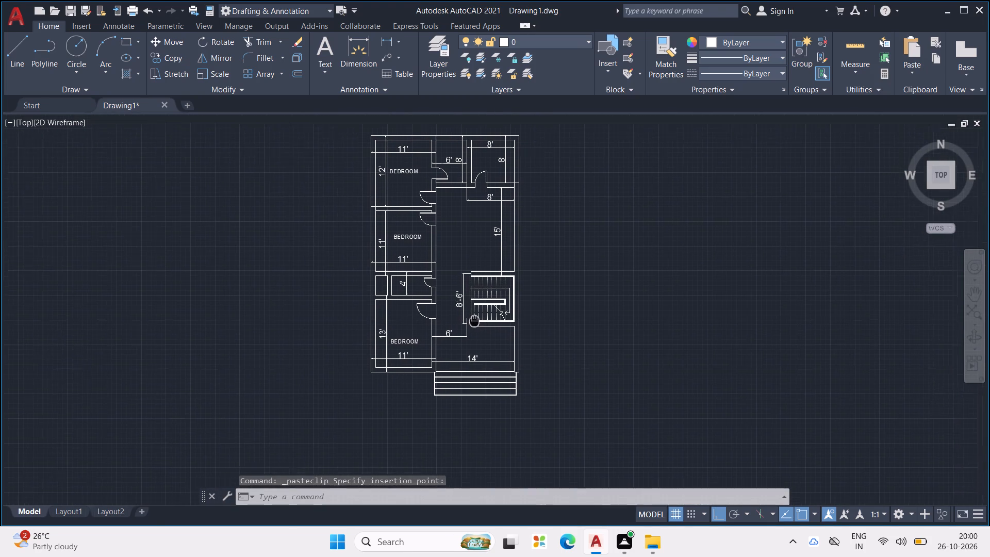
middle_drag(474, 321, 471, 326)
key(ctrl+v)
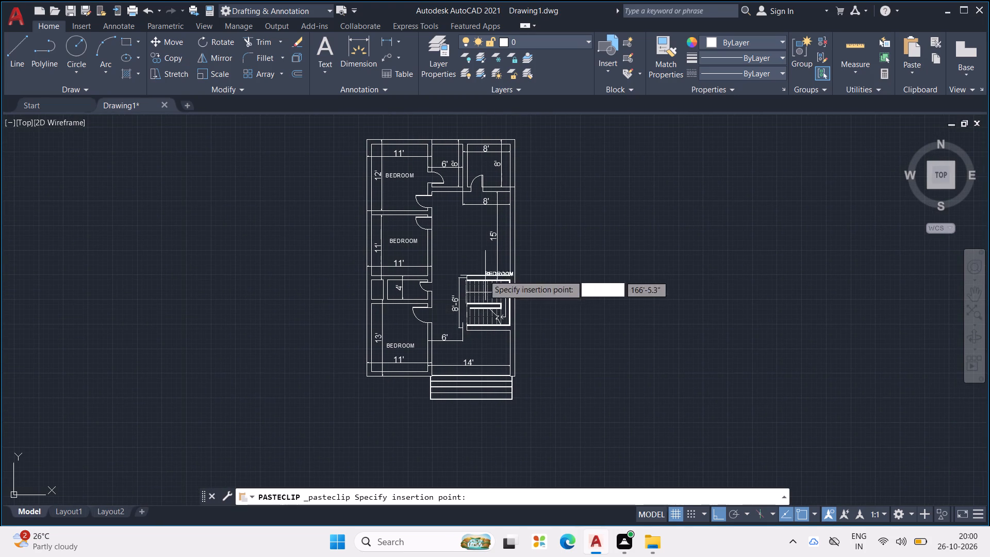
scroll(411, 227, up, 1)
middle_drag(409, 230, 405, 281)
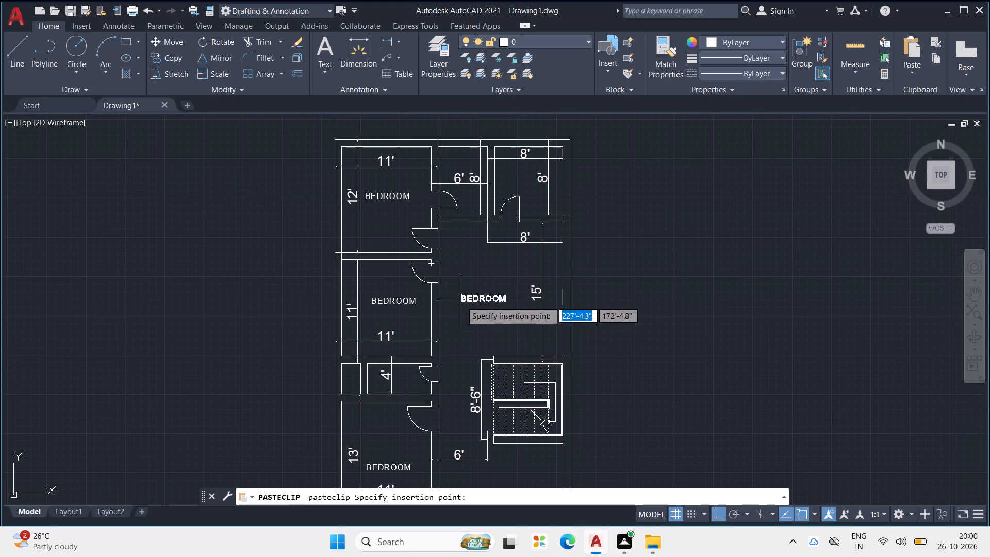
click(480, 290)
Change the copied label's text in the hall to HALL AREA and widen its text frame so it fits on one line.
double_click(489, 286)
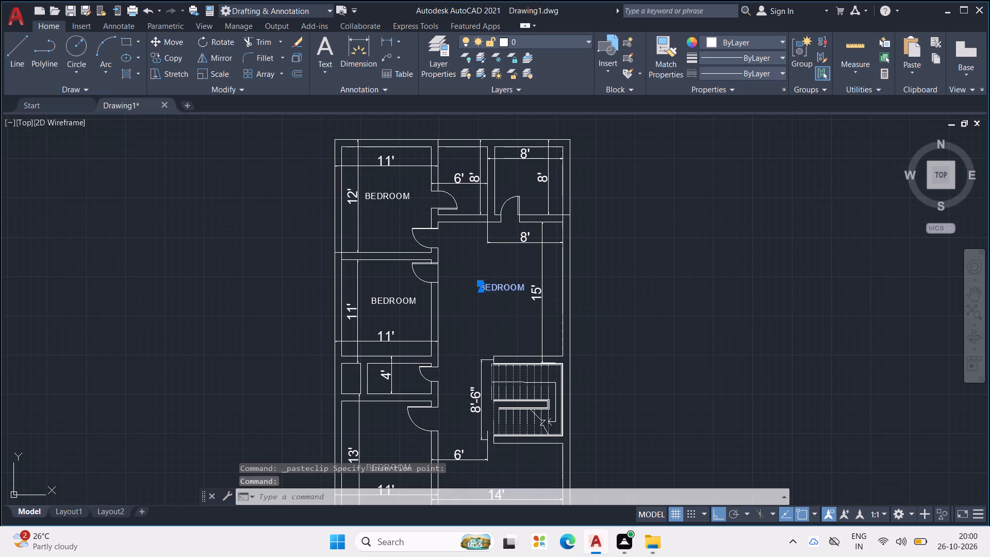
scroll(501, 287, up, 4)
click(581, 296)
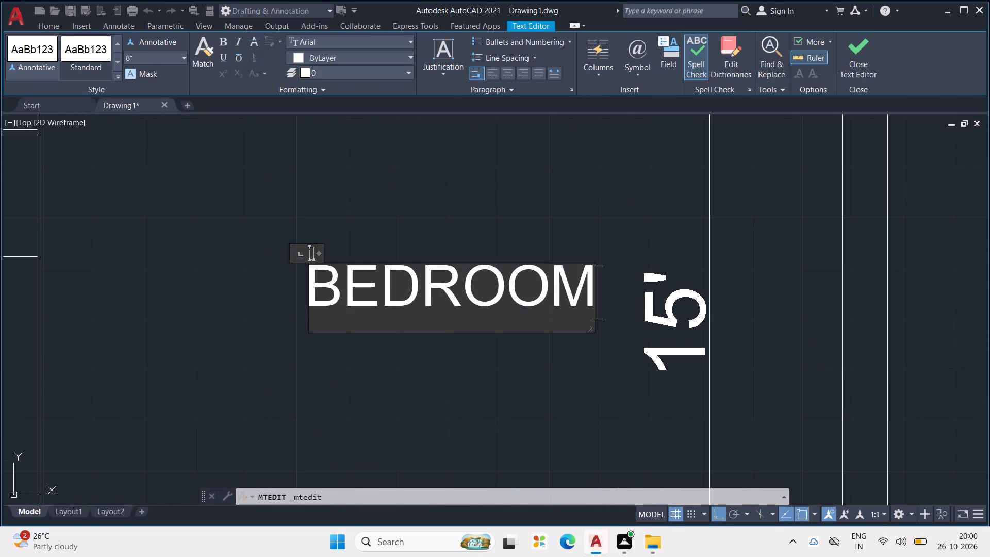
key(BackSpace)
key(BackSpace)
key(BackSpace)
key(BackSpace)
key(BackSpace)
key(BackSpace)
key(BackSpace)
key(BackSpace)
key(BackSpace)
key(BackSpace)
key(BackSpace)
key(BackSpace)
key(BackSpace)
key(BackSpace)
key(BackSpace)
key(BackSpace)
key(BackSpace)
key(BackSpace)
key(BackSpace)
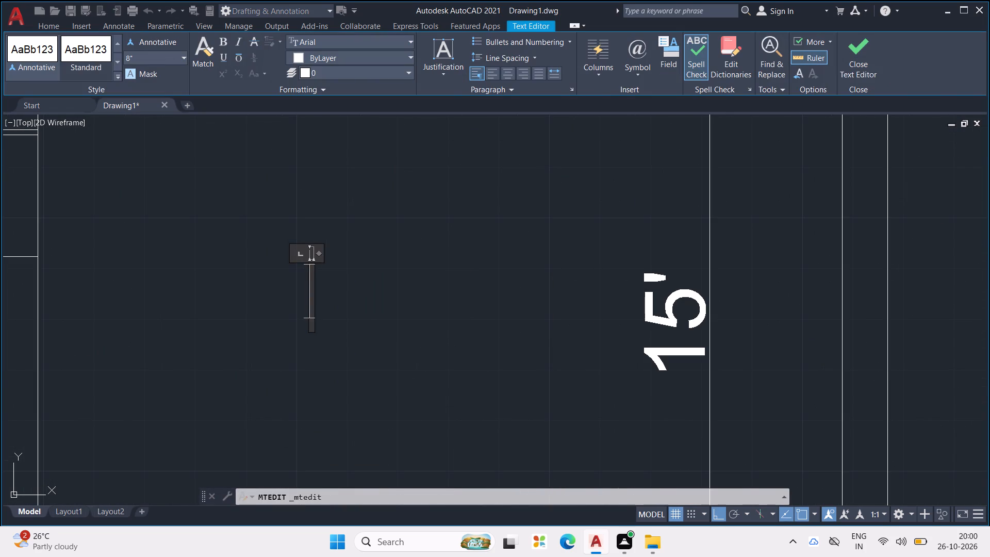
text(HALL AREA)
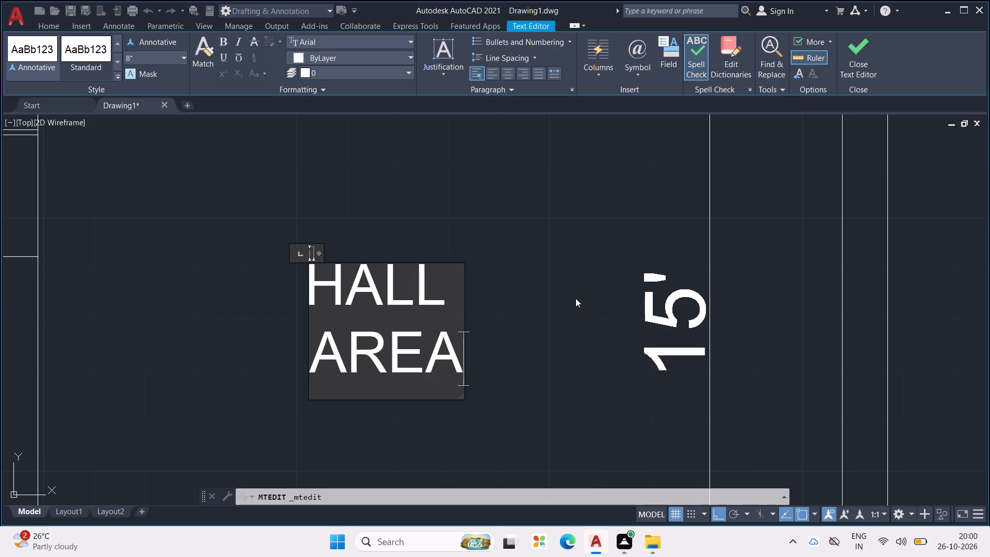
drag(317, 255, 484, 241)
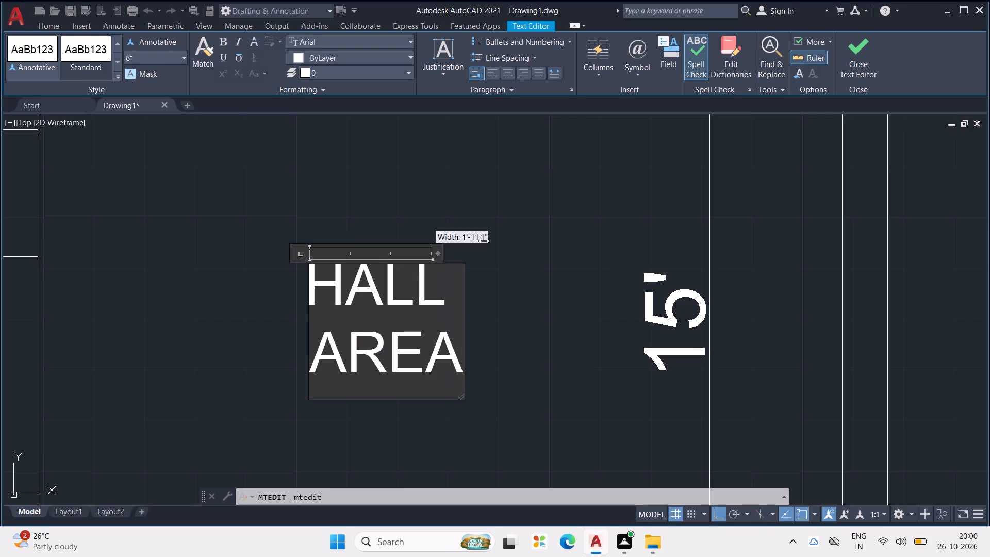
drag(484, 241, 741, 207)
click(630, 216)
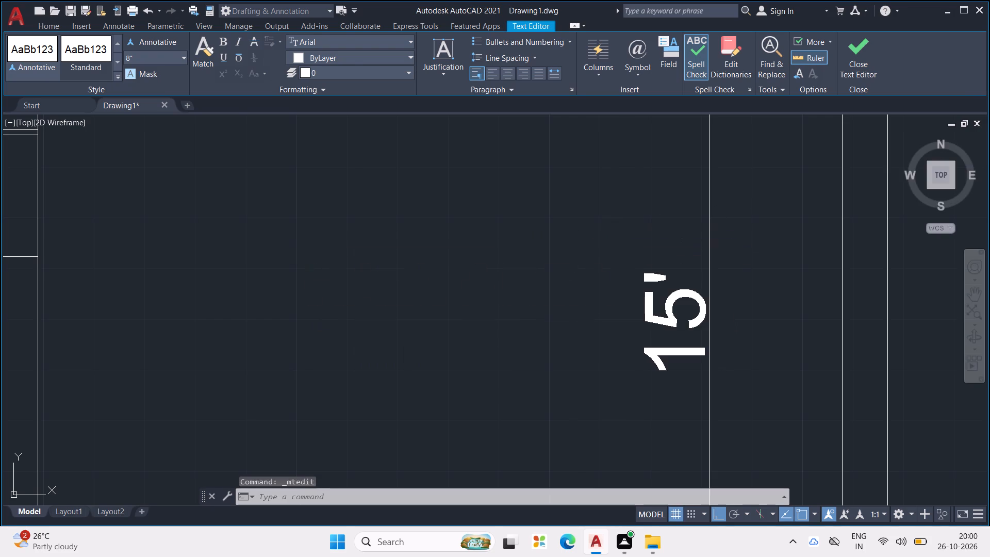
Copy the HALL AREA label into the 8' by 8' room at the plan's top-right corner, just below its 8' width dimension.
scroll(614, 226, down, 2)
middle_drag(607, 221, 553, 331)
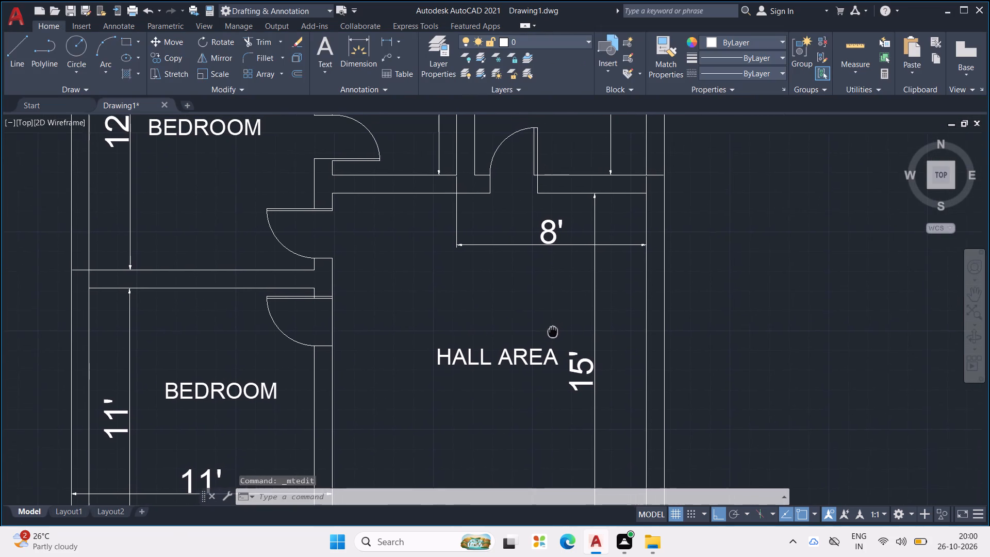
middle_drag(553, 331, 552, 334)
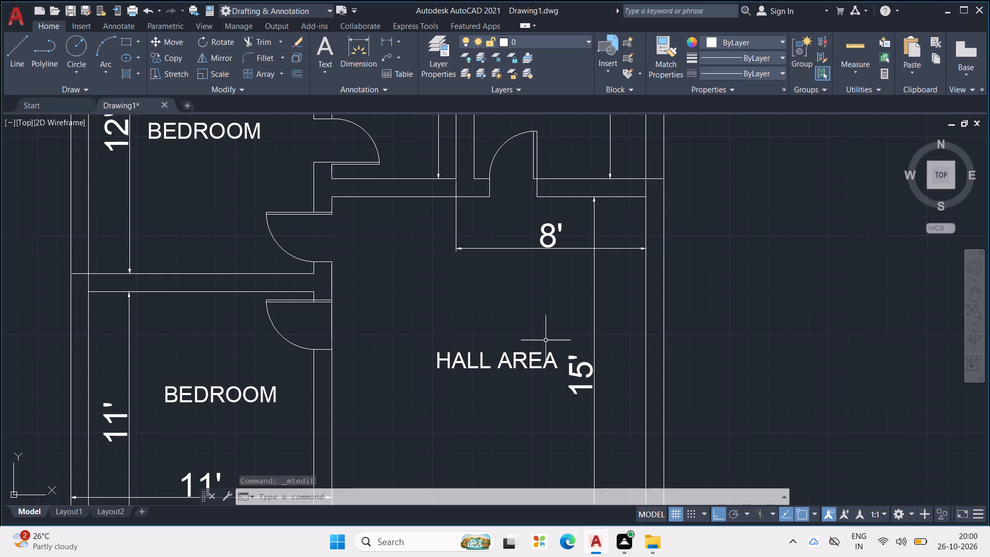
key(Escape)
key(Escape)
click(536, 364)
click(514, 364)
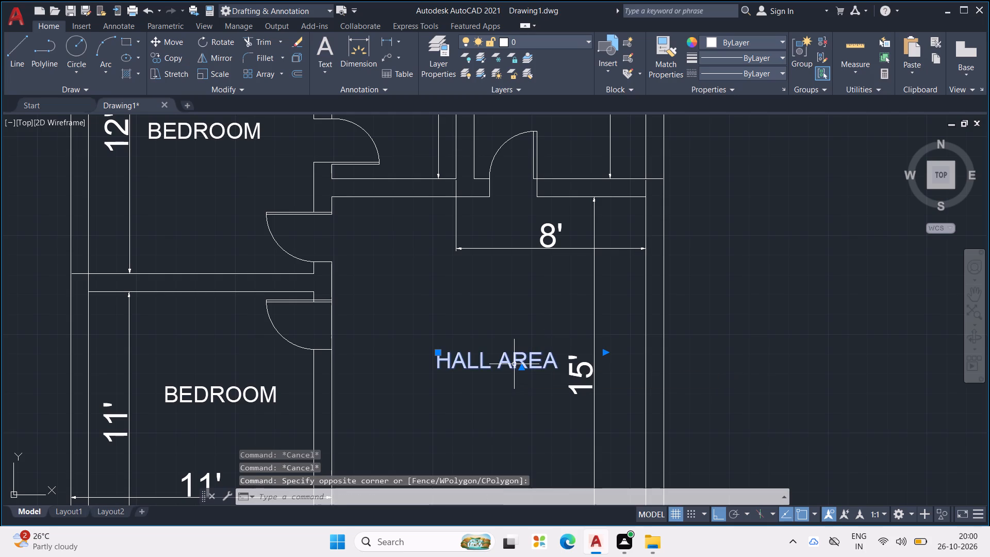
key(ctrl+c)
key(ctrl+v)
middle_drag(552, 346, 553, 346)
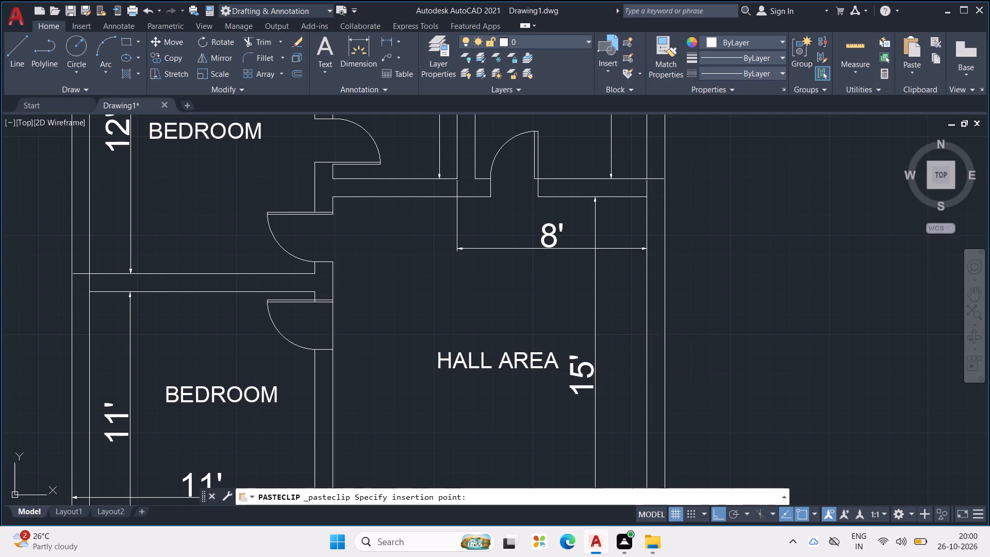
middle_drag(553, 346, 501, 402)
scroll(476, 343, down, 2)
scroll(457, 230, up, 3)
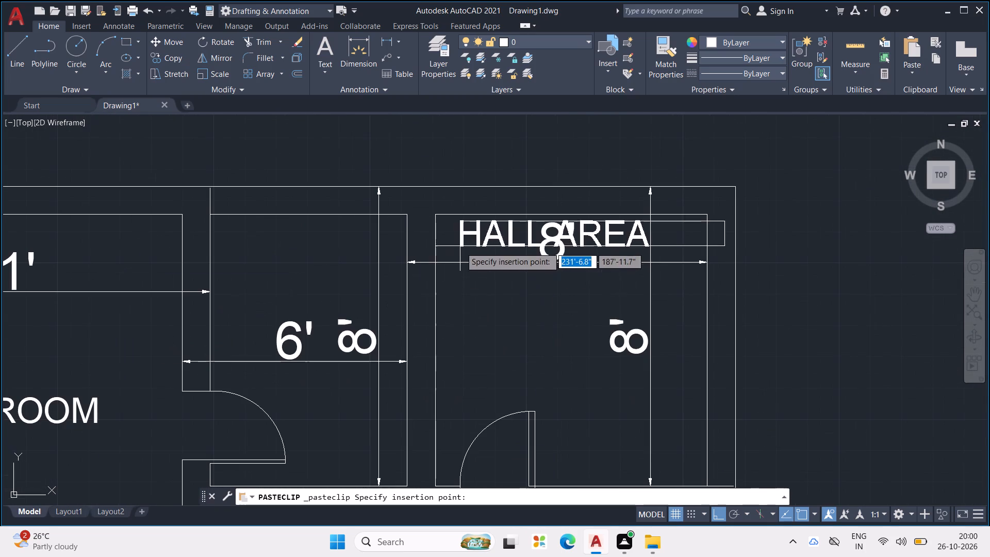
click(451, 305)
Change the copied label's text in the top-right 8' by 8' room to KITCHEN.
double_click(512, 302)
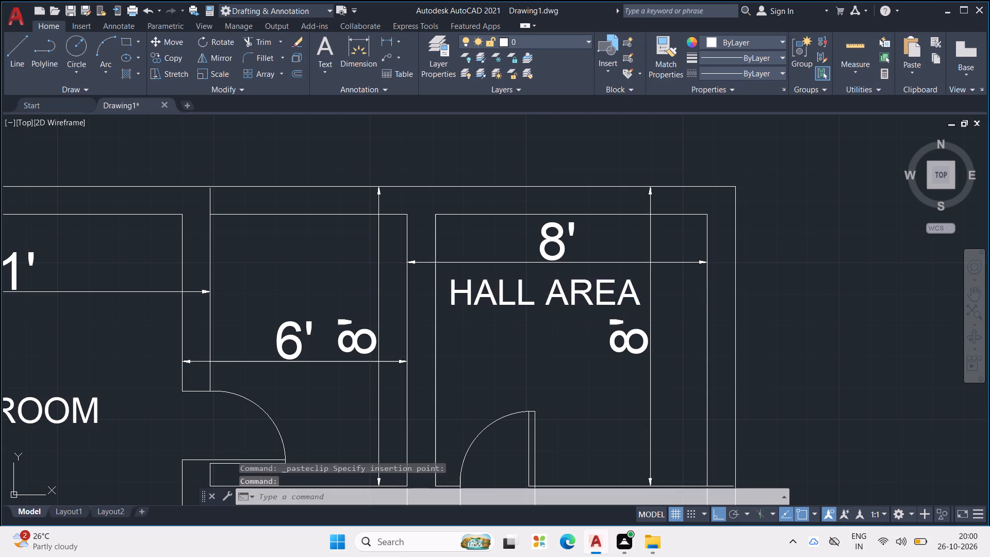
drag(674, 287, 359, 302)
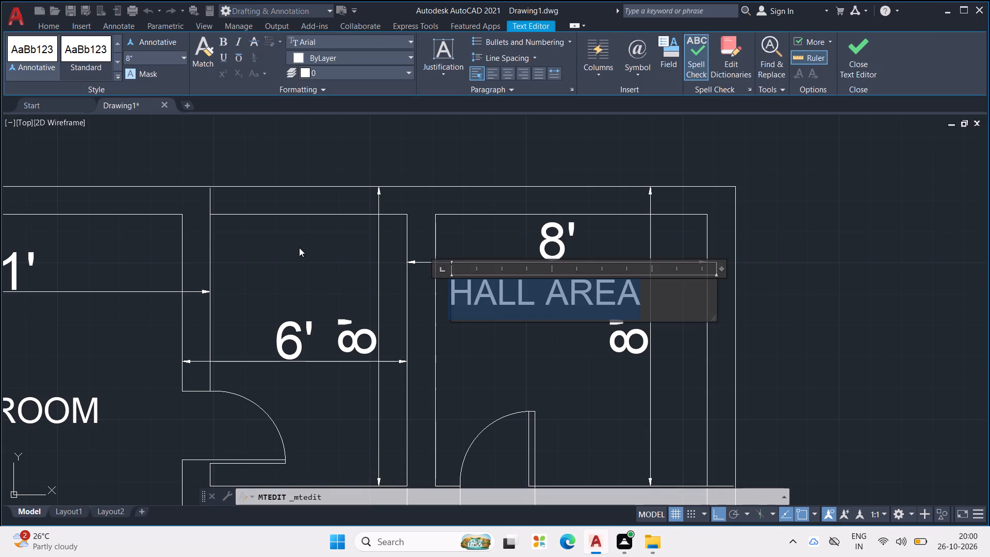
text(KITCHEN)
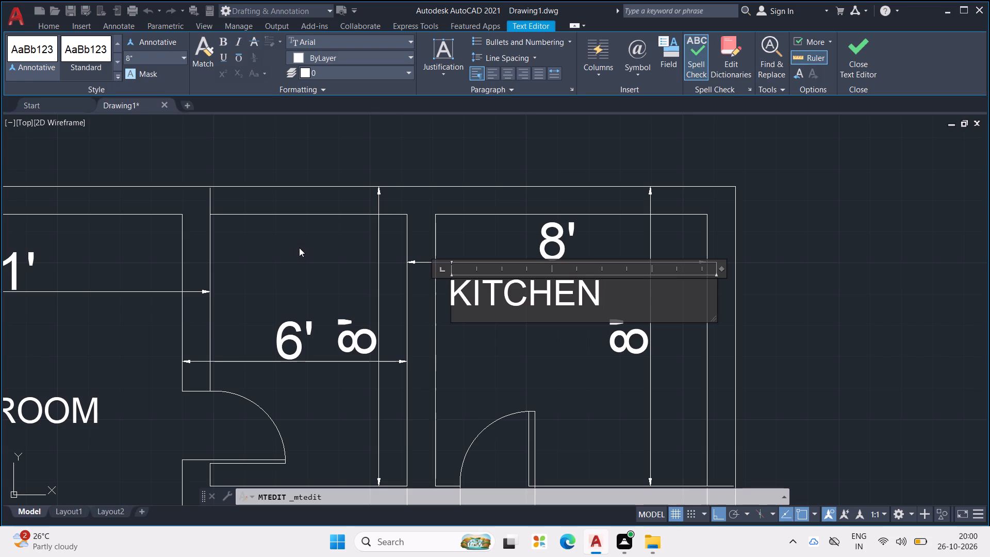
click(552, 352)
Move the KITCHEN label slightly to the right to centre it in its room.
click(537, 297)
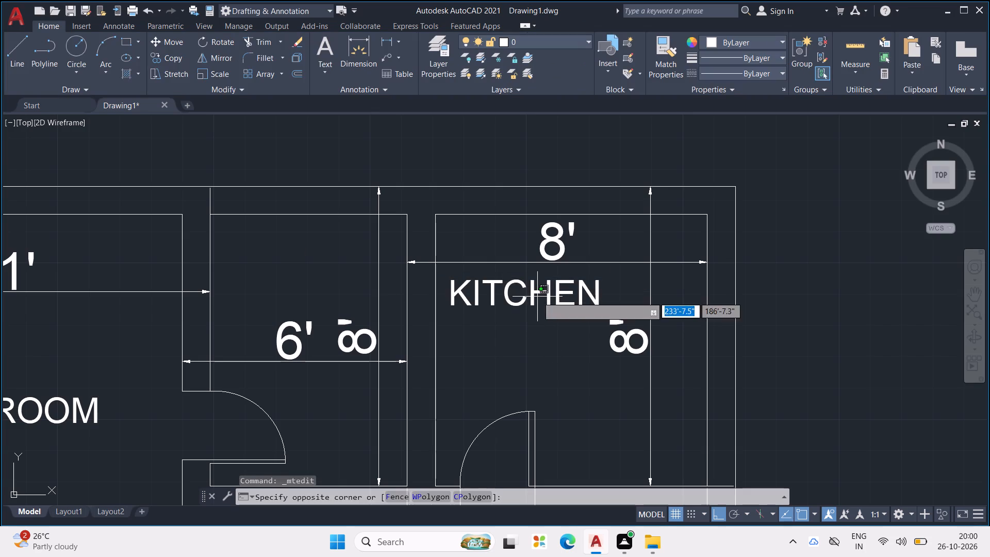
click(520, 302)
drag(517, 303, 539, 299)
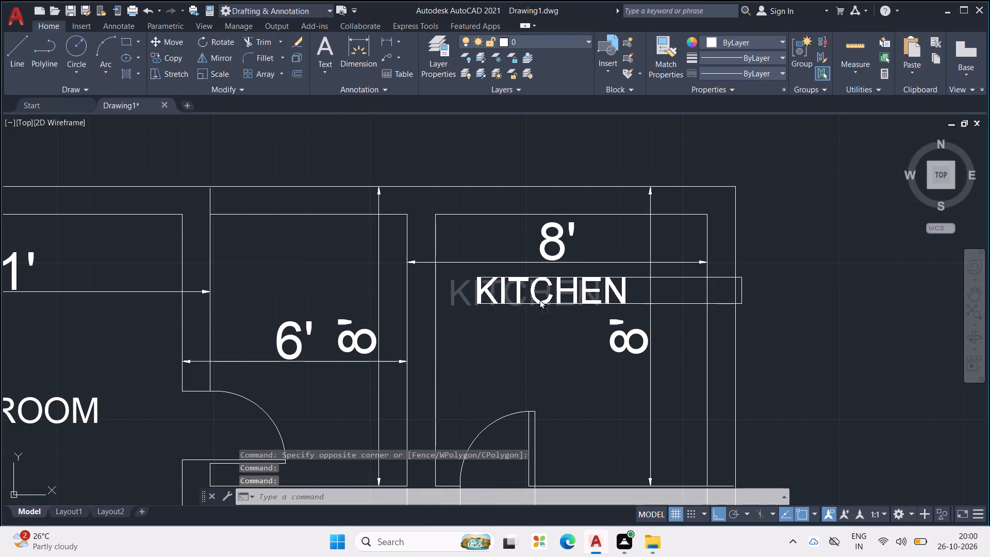
drag(539, 299, 531, 304)
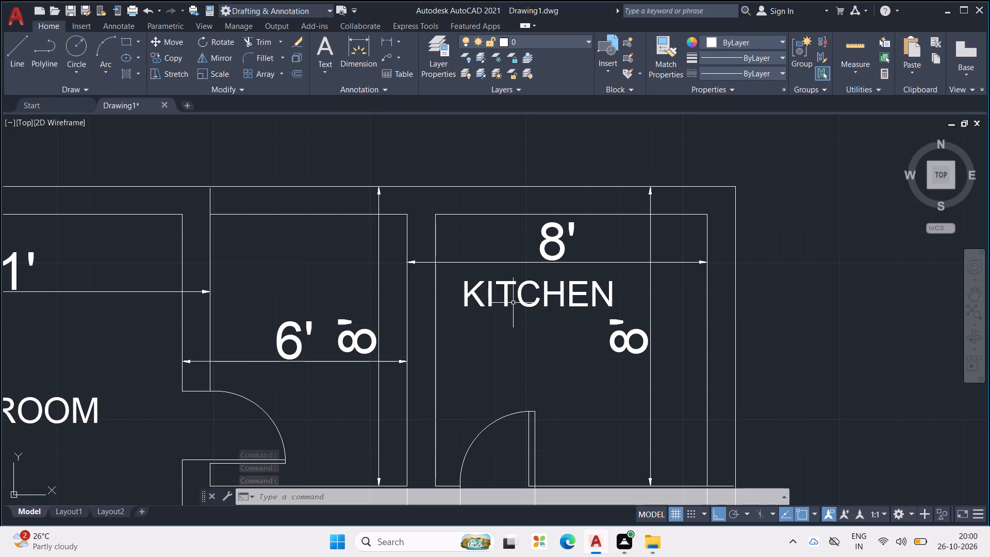
Copy the HALL AREA label into the 14' wide space below the staircase, just above the 14' dimension.
scroll(538, 308, down, 1)
middle_drag(539, 307, 530, 153)
scroll(531, 153, down, 1)
middle_drag(527, 261, 595, 113)
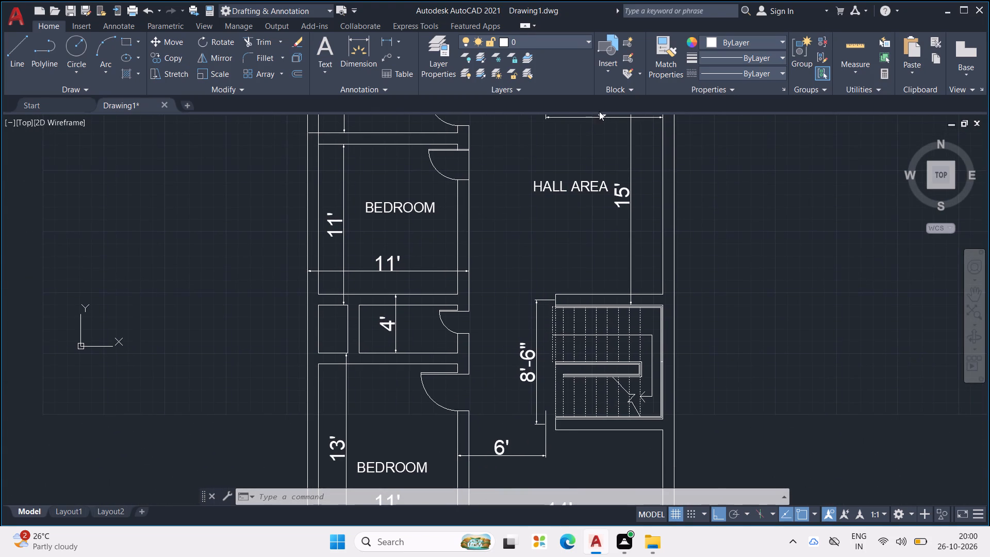
key(ctrl+v)
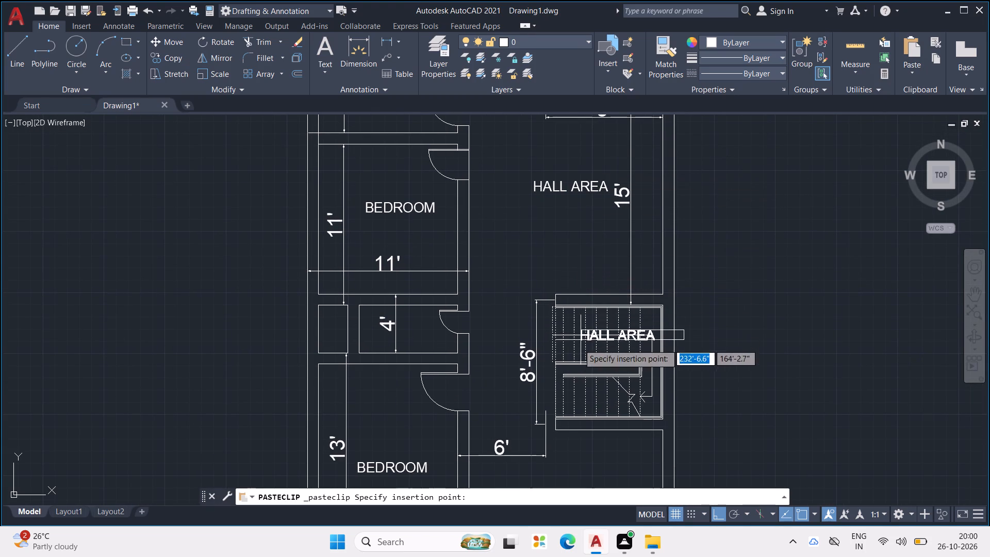
middle_drag(574, 337, 542, 161)
scroll(505, 313, up, 1)
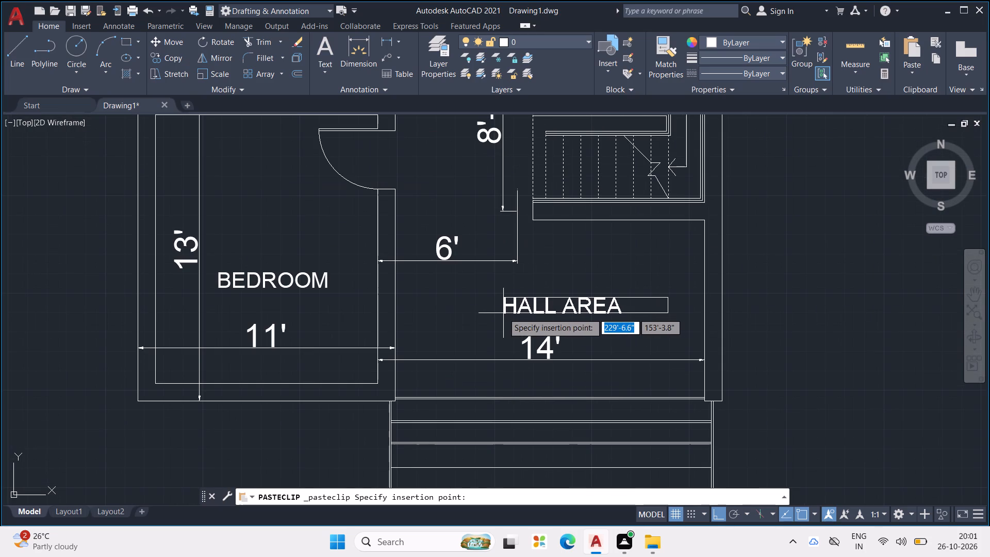
click(484, 325)
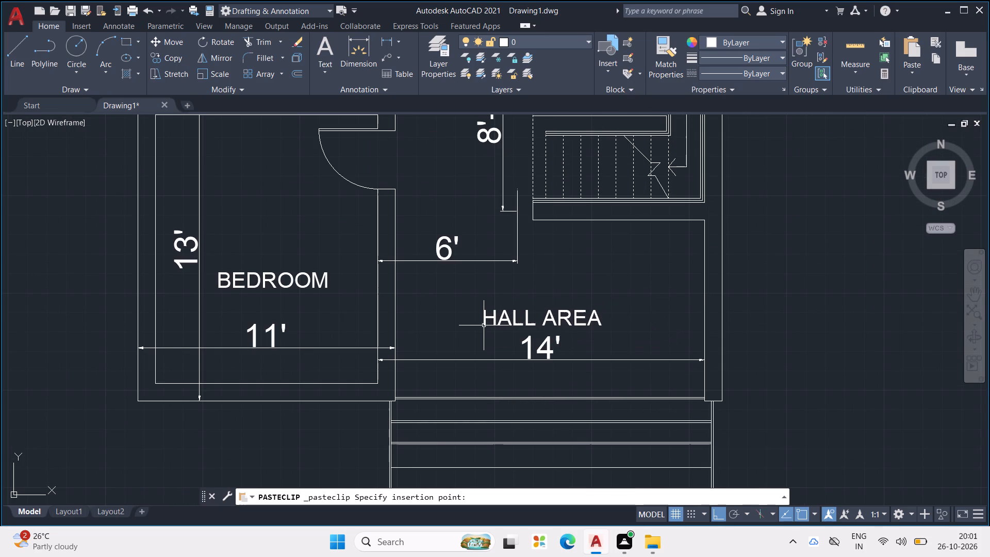
Change the copied label's text in the 14' wide front space to VERANDAH.
double_click(508, 322)
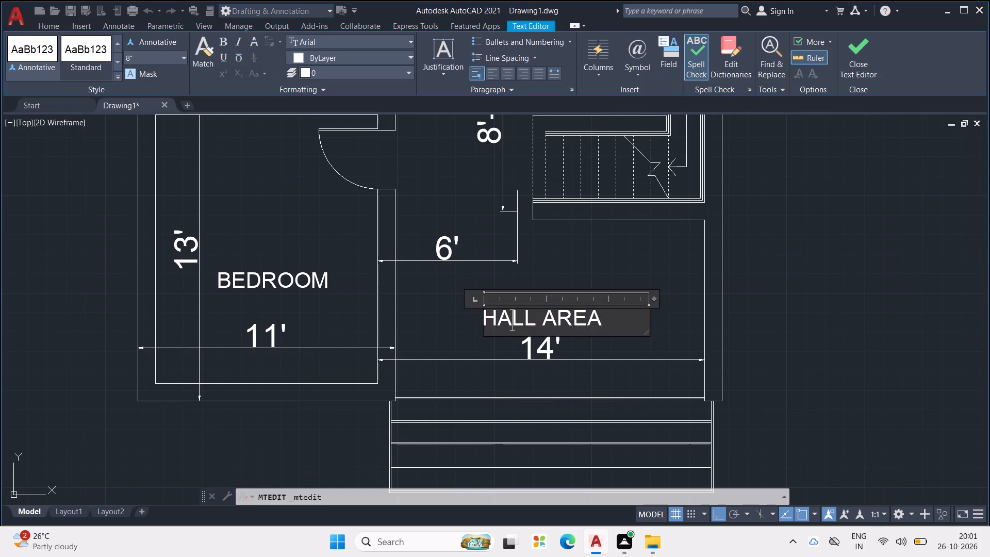
drag(618, 320, 363, 301)
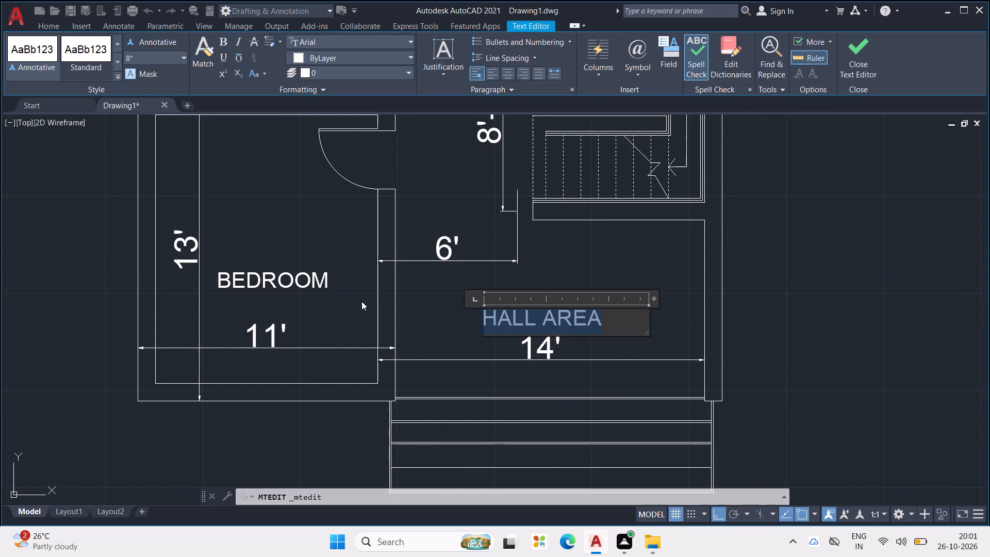
text(VERA)
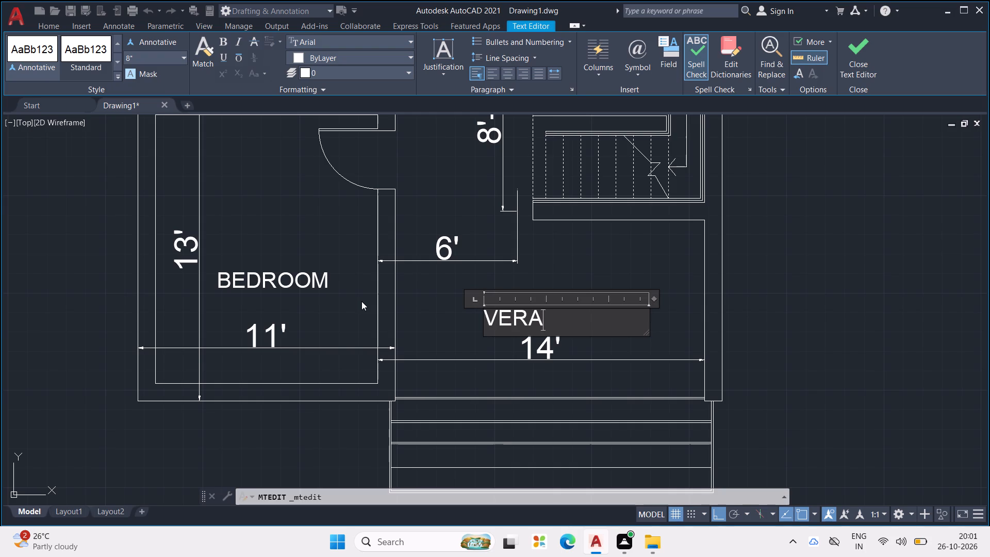
text(NDAH)
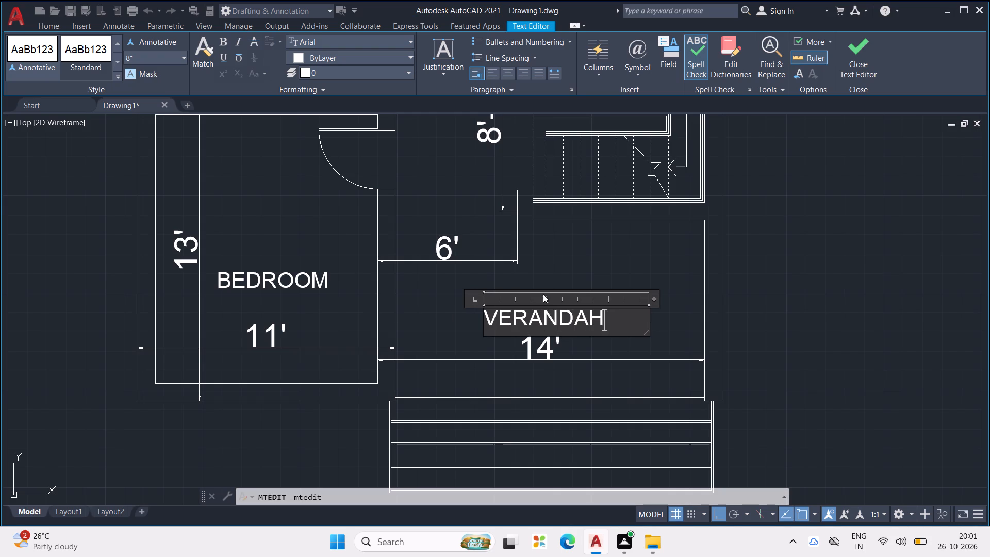
click(552, 278)
Place a copy of the HALL AREA label in the empty space outside the plan, to the right of the hall.
scroll(552, 278, down, 1)
scroll(566, 296, up, 1)
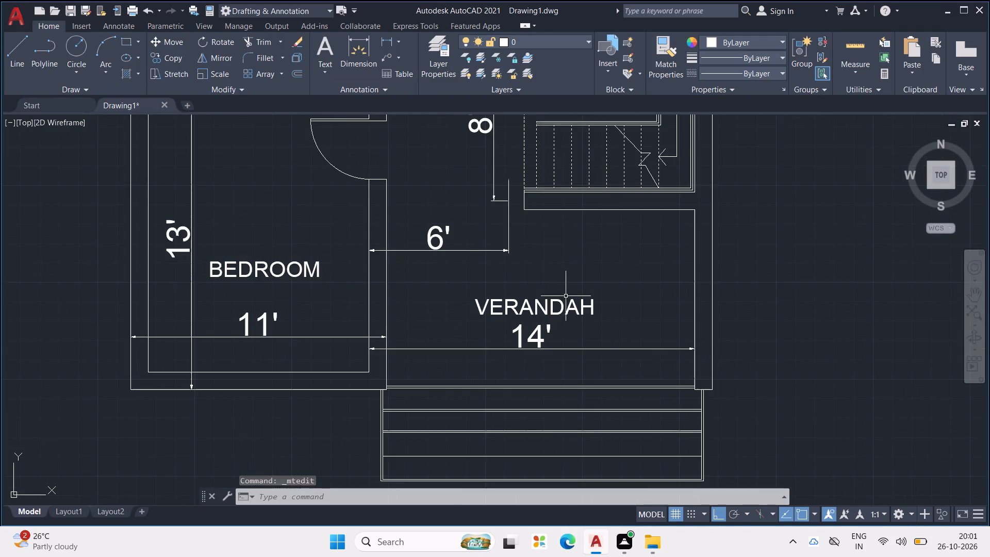
scroll(566, 296, down, 2)
middle_drag(567, 282, 556, 346)
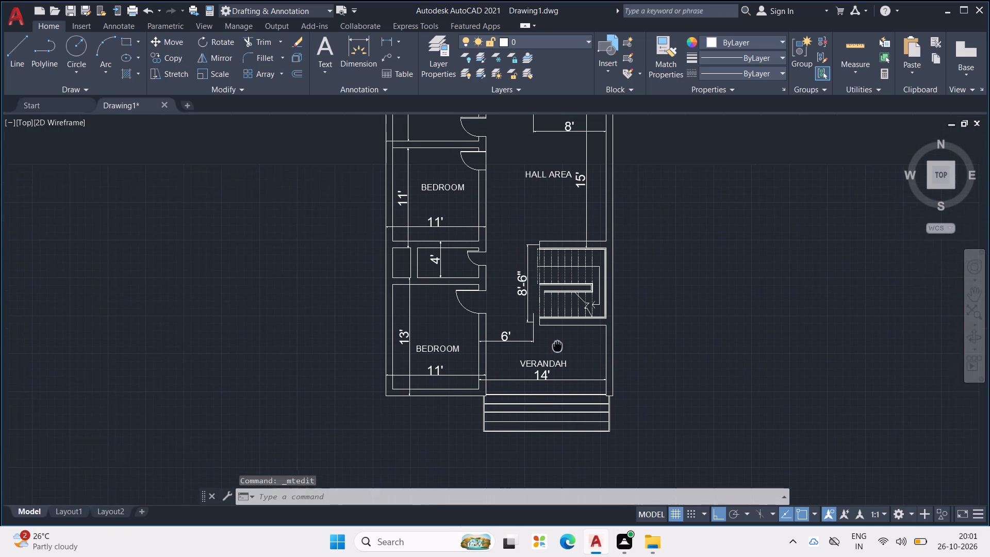
middle_drag(556, 346, 556, 371)
click(555, 202)
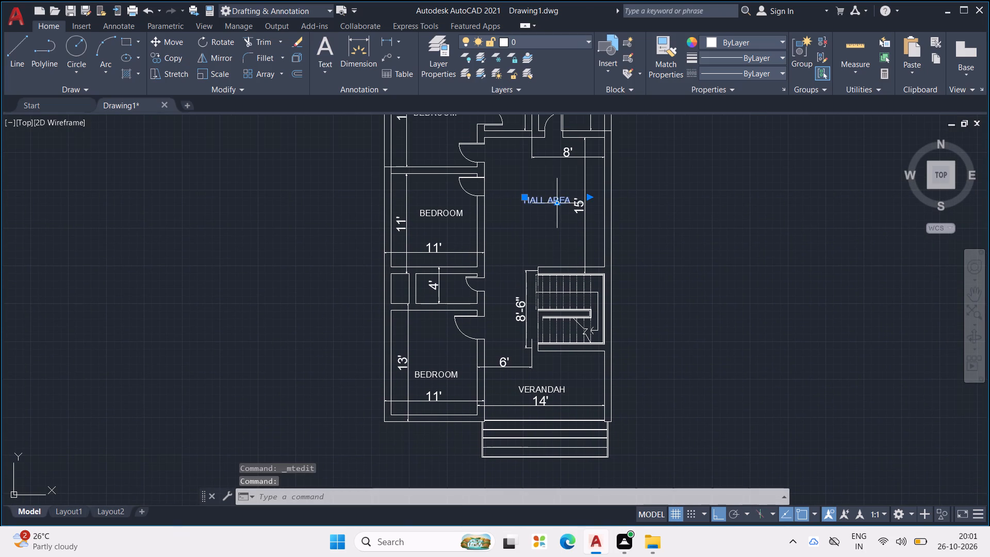
key(Escape)
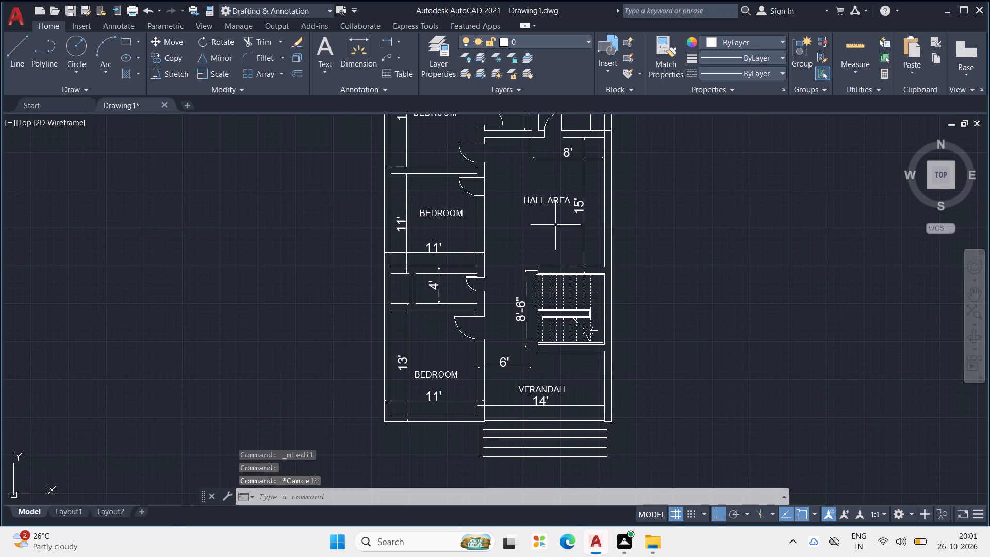
key(ctrl+v)
click(689, 260)
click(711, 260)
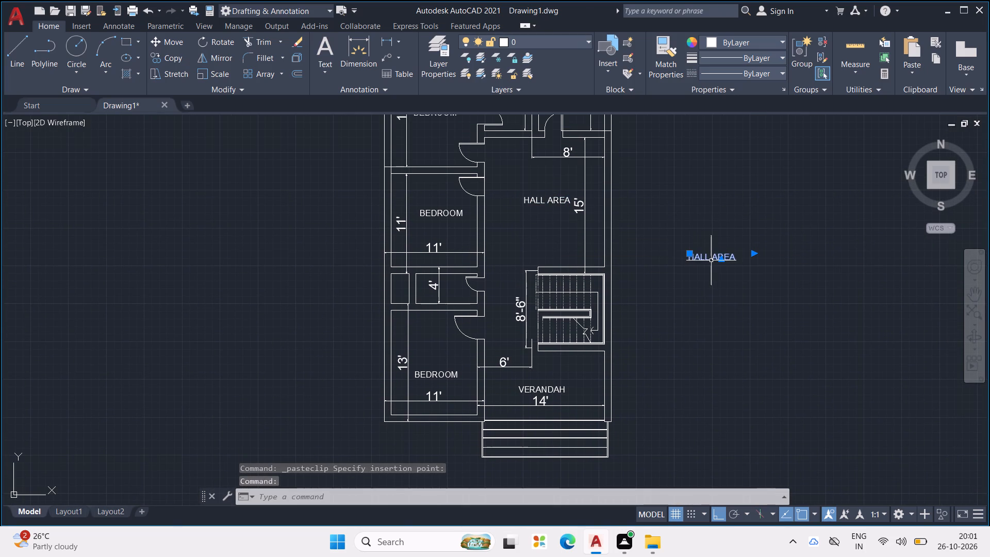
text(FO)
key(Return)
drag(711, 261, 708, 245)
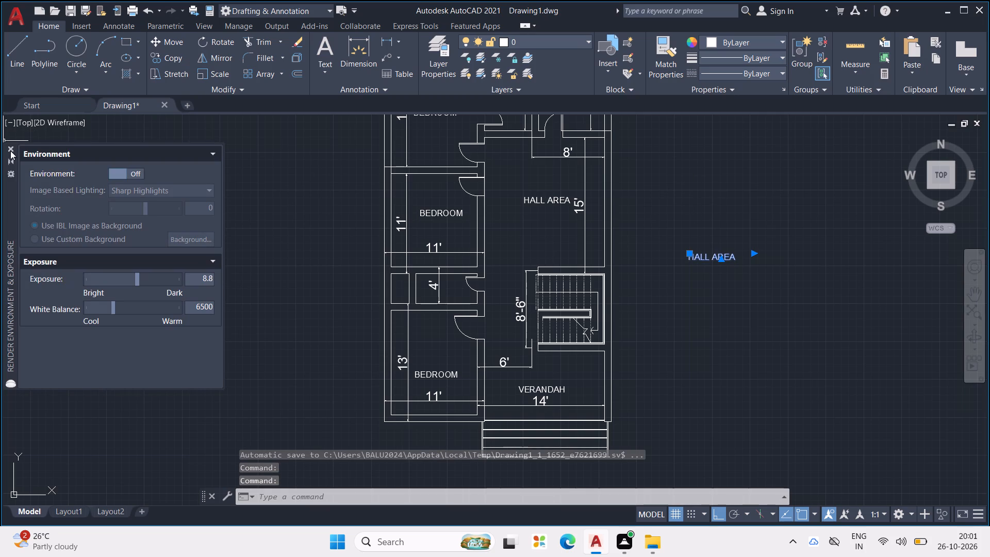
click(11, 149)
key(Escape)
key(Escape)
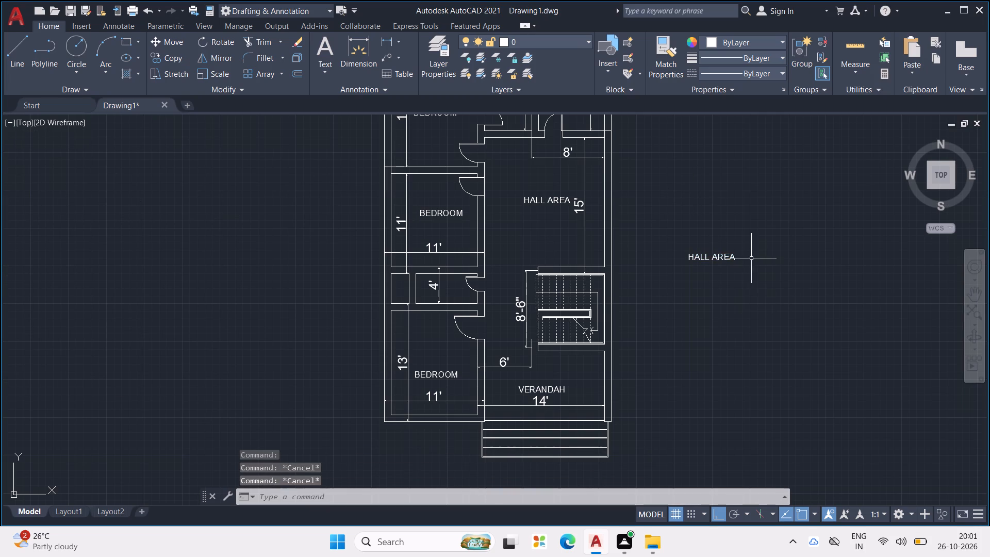
Rotate the spare HALL AREA label outside the plan by 90° so it reads vertically.
click(733, 259)
text(RO)
key(Return)
drag(733, 259, 723, 235)
click(699, 192)
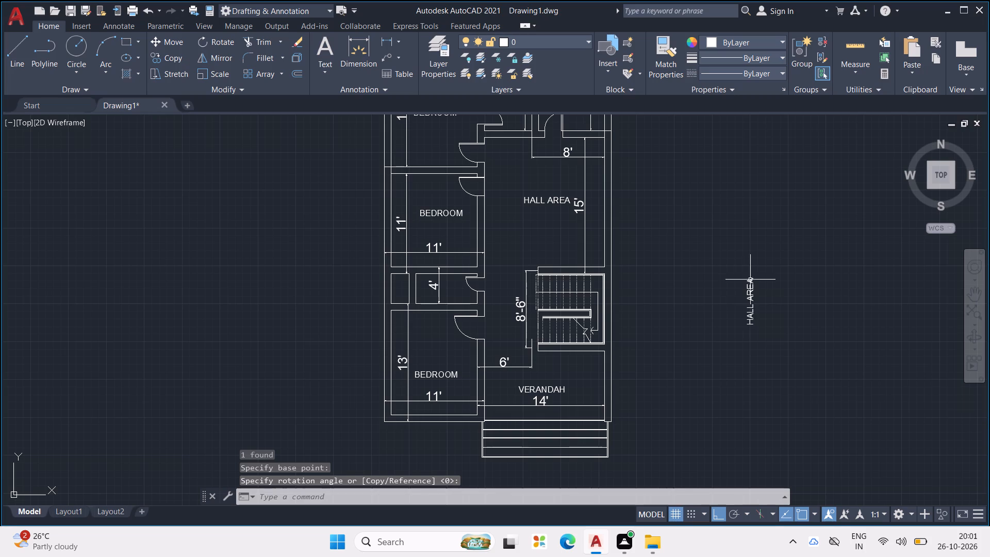
Change the text of the vertical label outside the plan to TOILET.
double_click(751, 312)
double_click(751, 309)
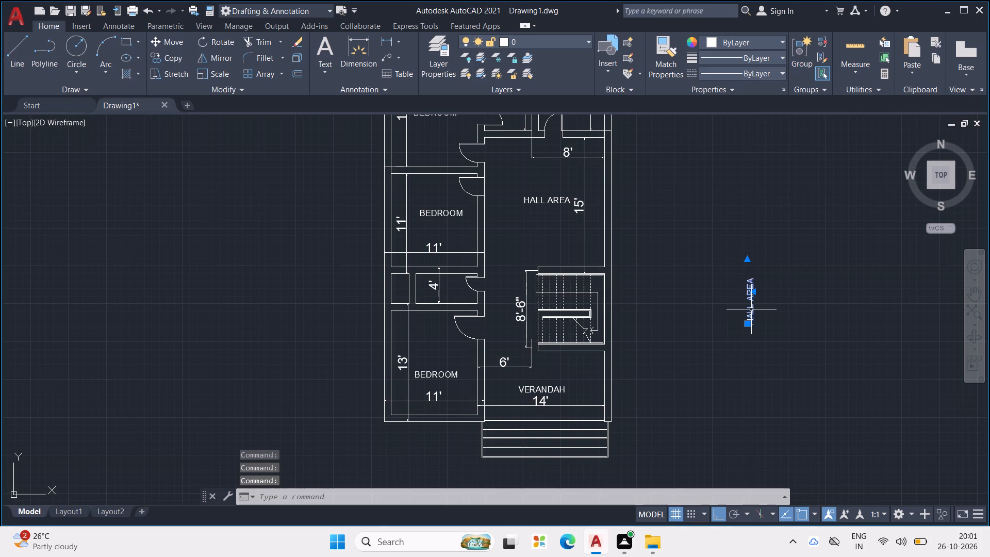
scroll(751, 309, up, 1)
drag(814, 331, 686, 347)
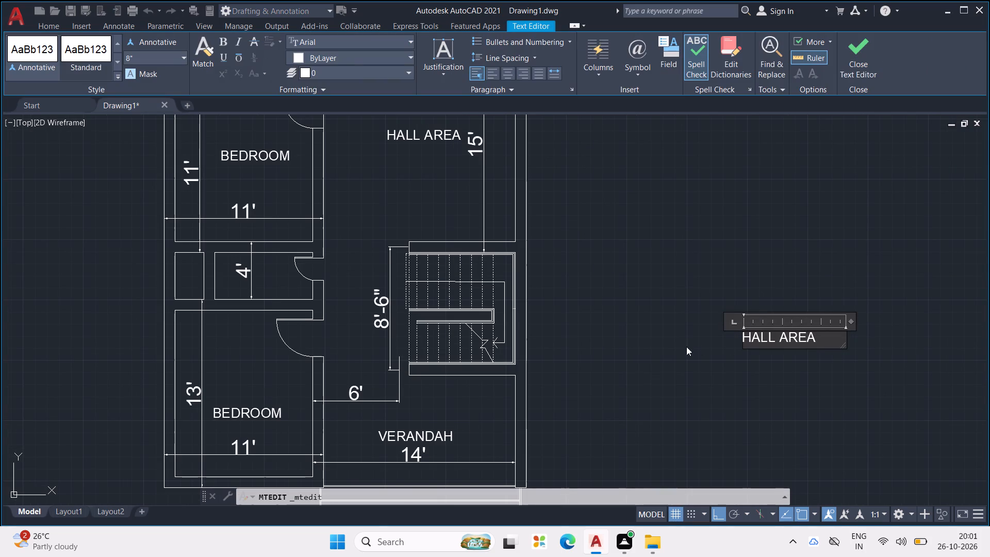
drag(686, 347, 678, 349)
drag(820, 338, 598, 335)
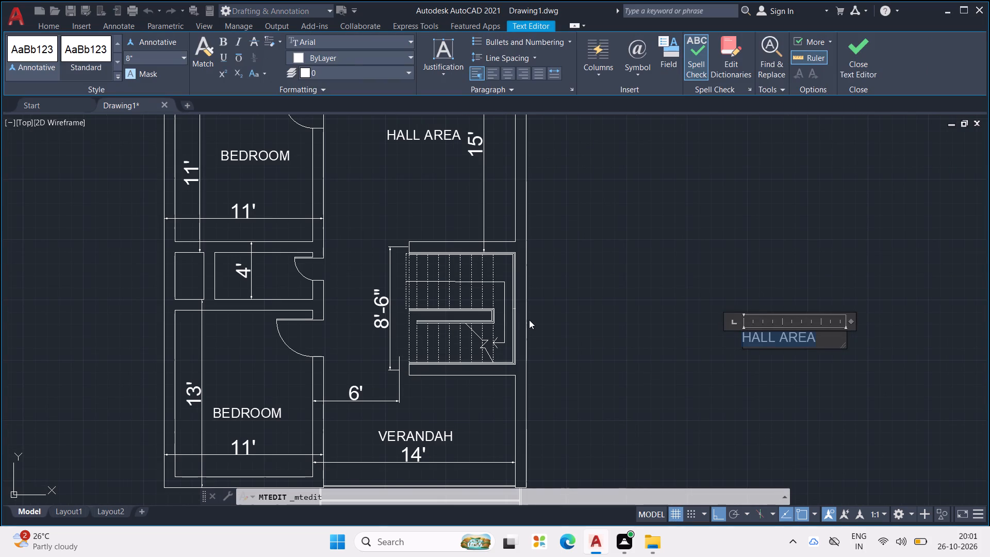
key(t)
text(OILET)
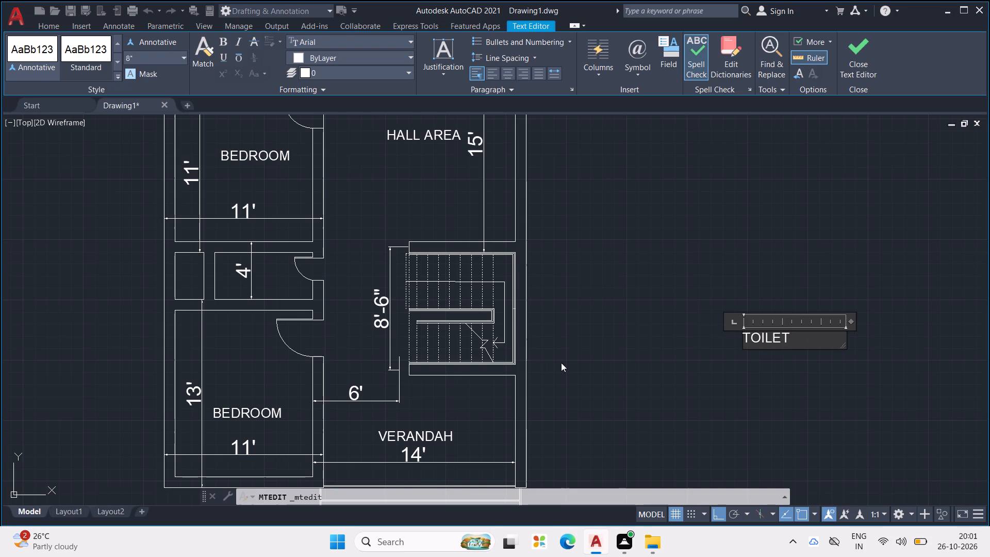
click(561, 363)
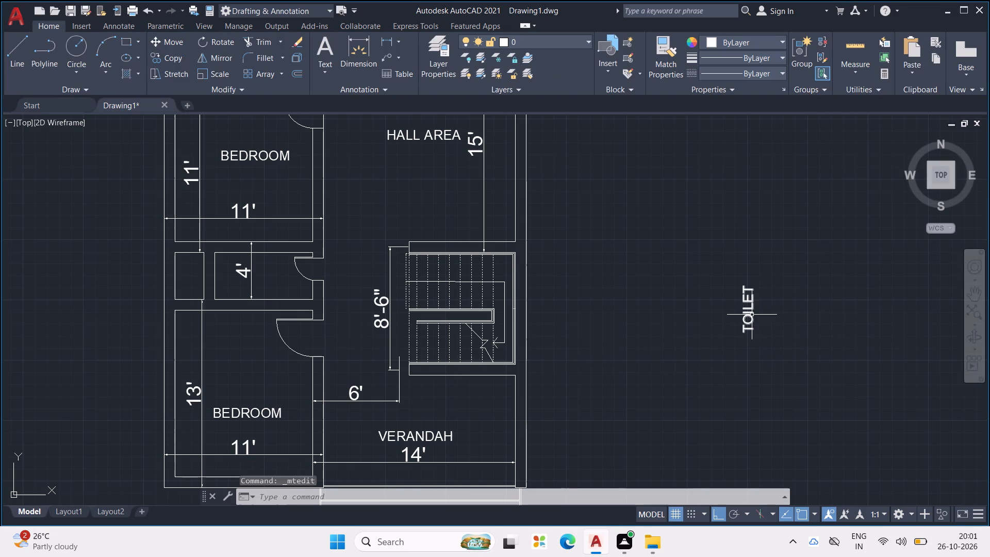
Place a copy of the vertical TOILET label in the small 4' room, beside the 4' dimension.
click(752, 315)
key(ctrl+c)
key(ctrl+v)
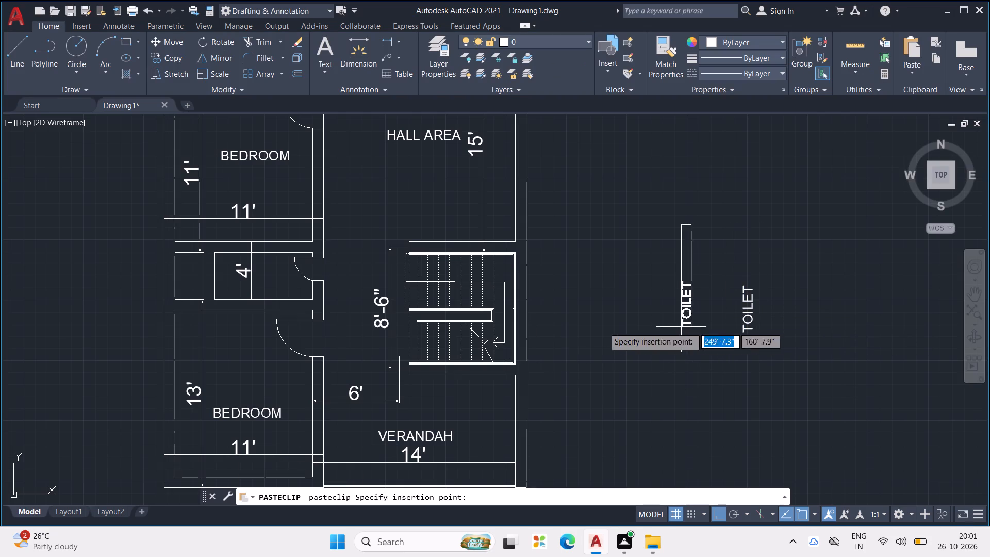
click(269, 294)
Try a 4" text height on the TOILET label in the 4' room and settle on 6".
click(271, 285)
right_click(271, 285)
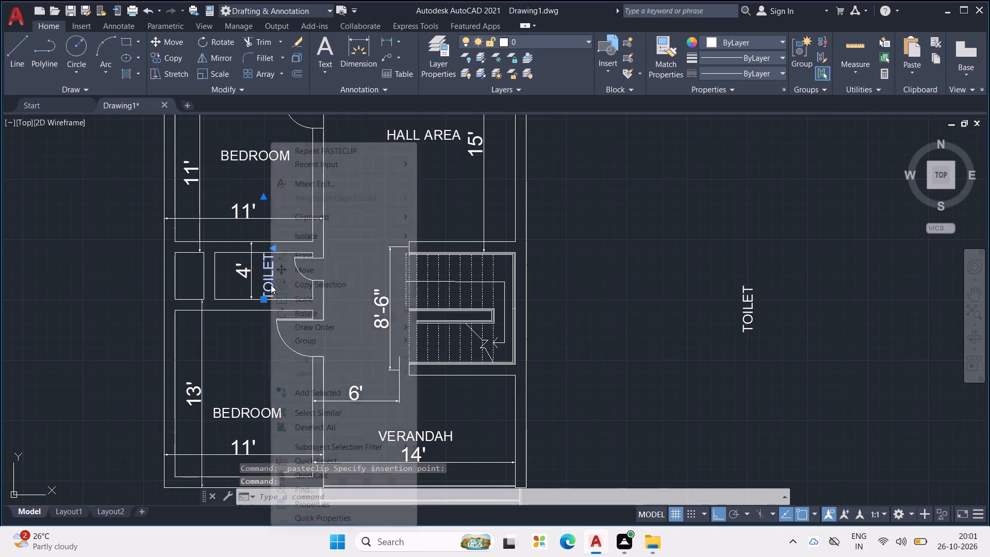
click(339, 503)
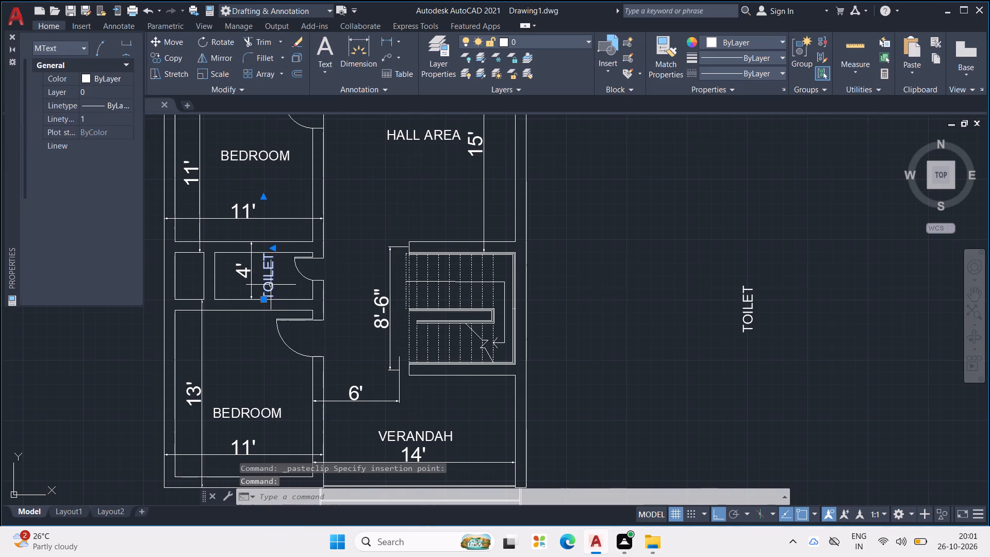
click(111, 288)
click(110, 297)
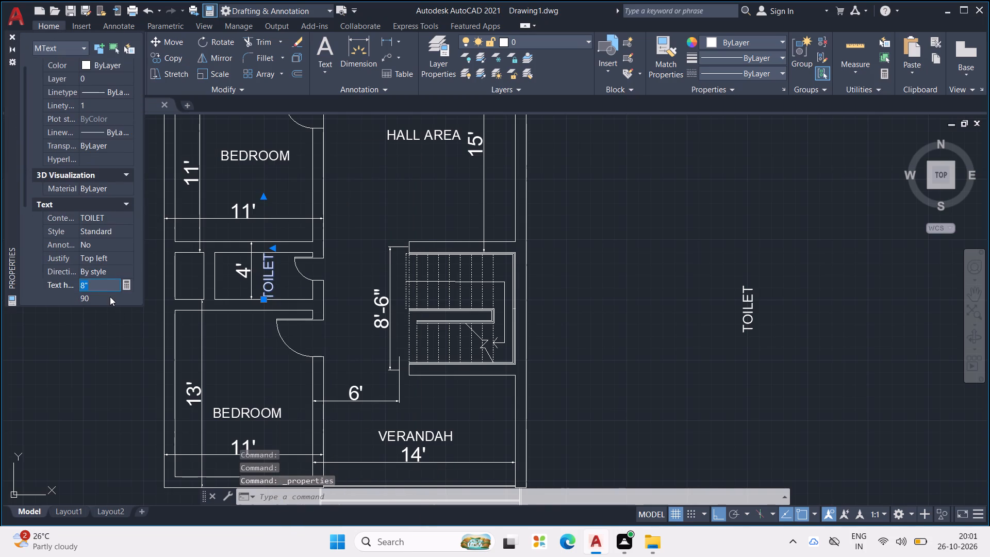
text(4")
key(Return)
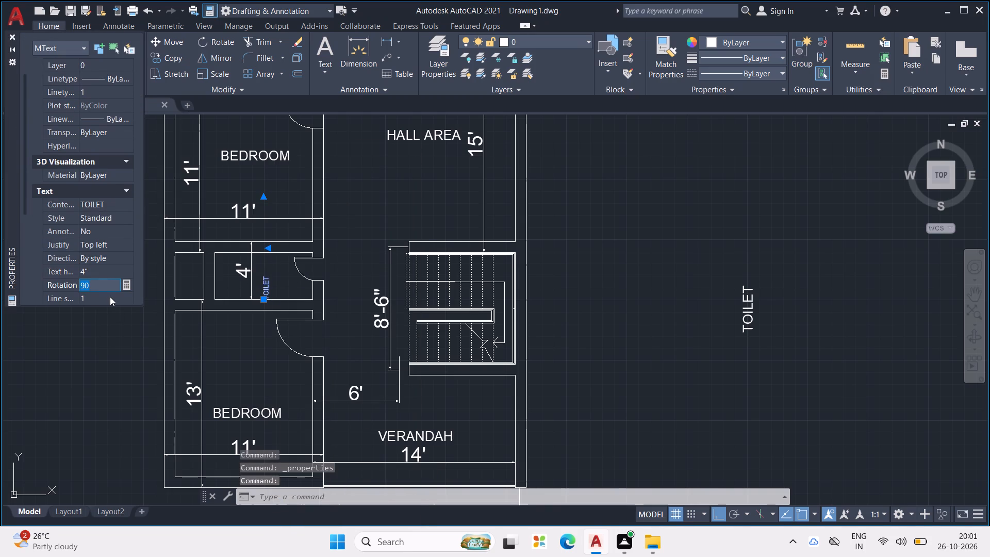
click(93, 275)
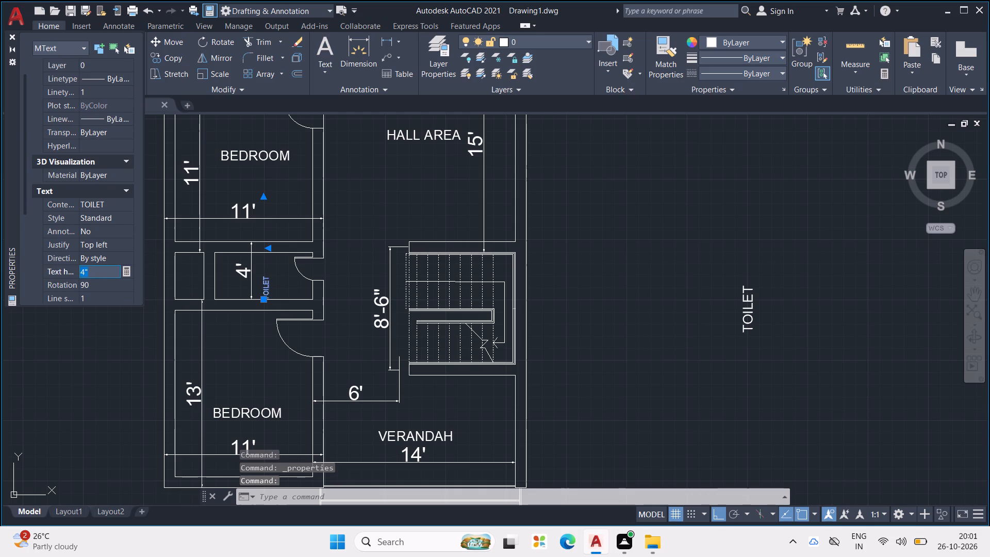
text(6")
key(Return)
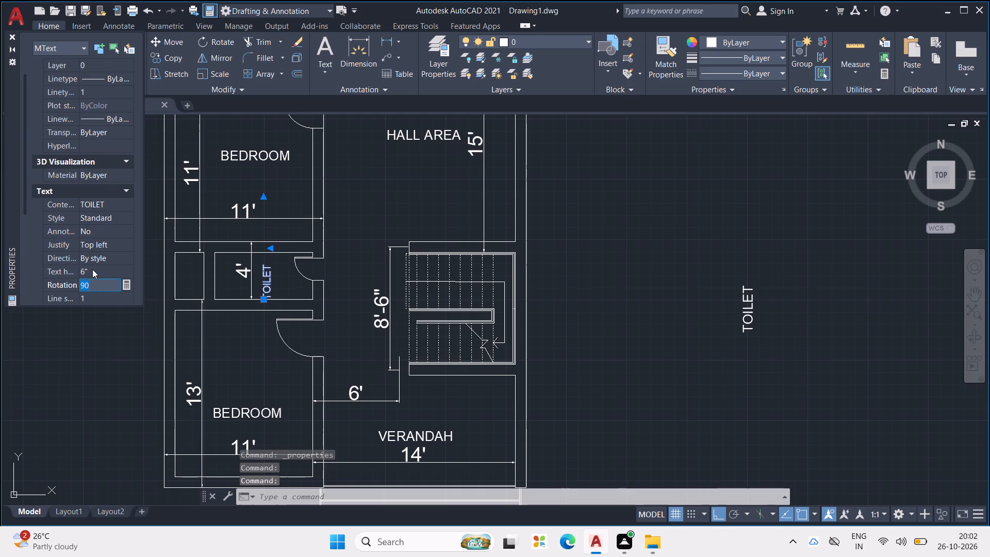
key(Escape)
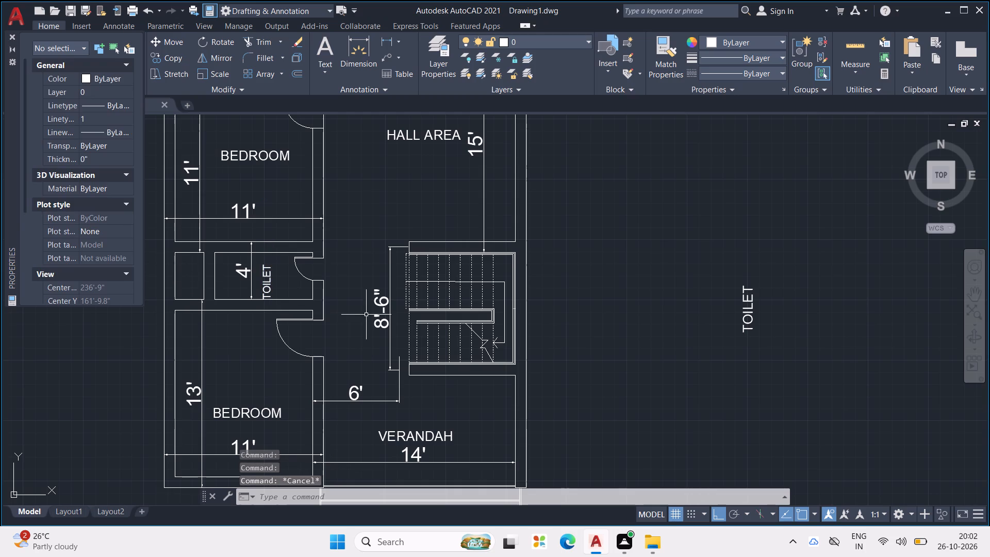
Centre the TOILET label between the walls of the 4' room and narrow its text frame to fit the word.
click(268, 283)
drag(269, 289, 270, 280)
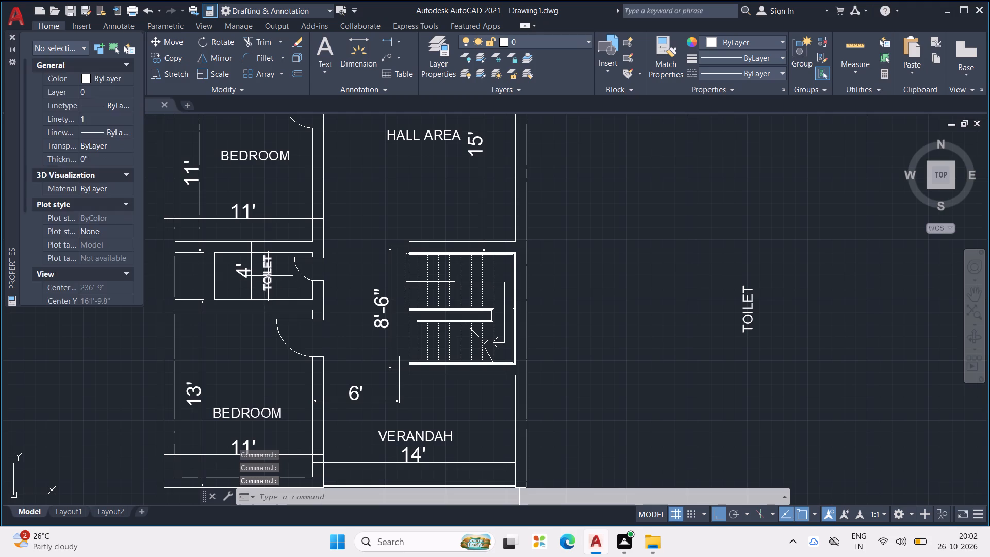
click(268, 276)
click(268, 276)
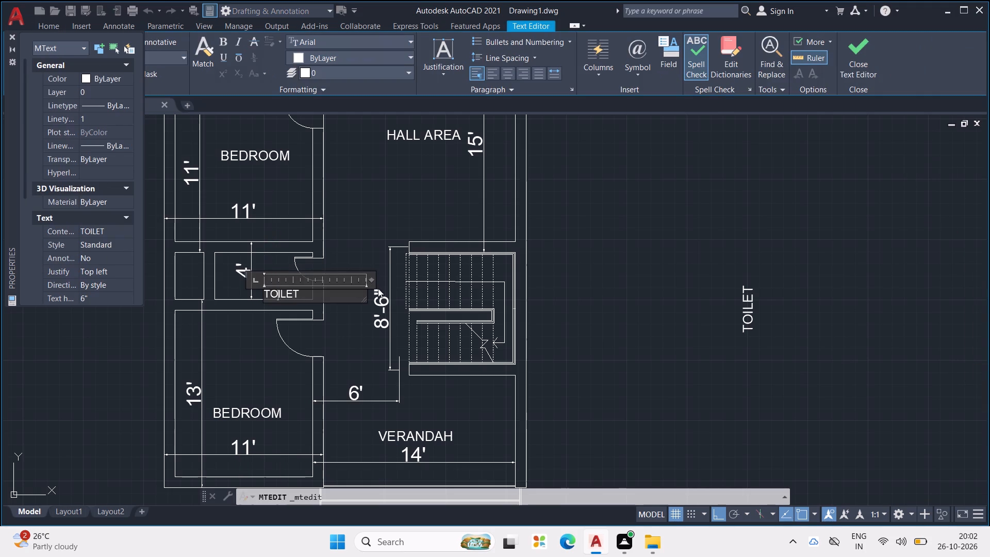
drag(372, 280, 307, 272)
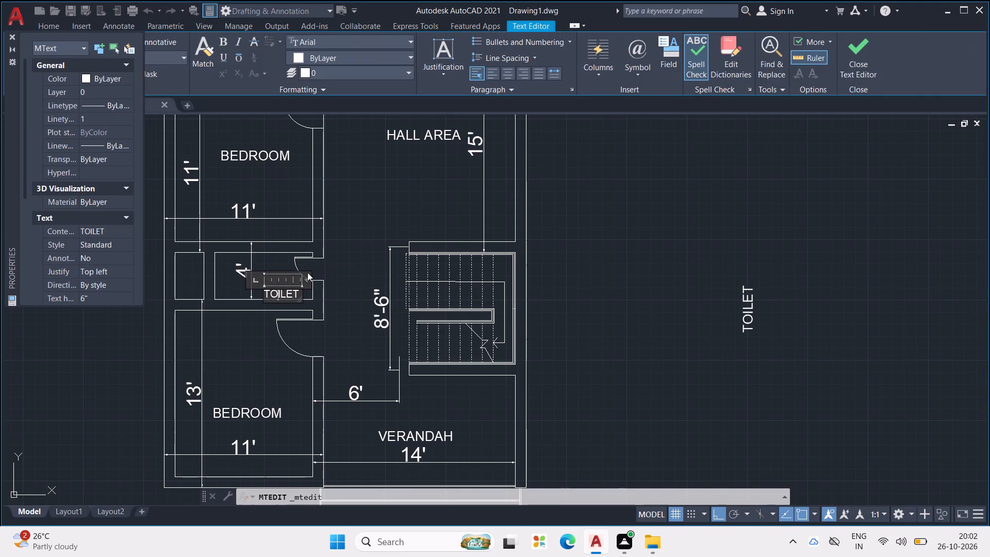
click(346, 268)
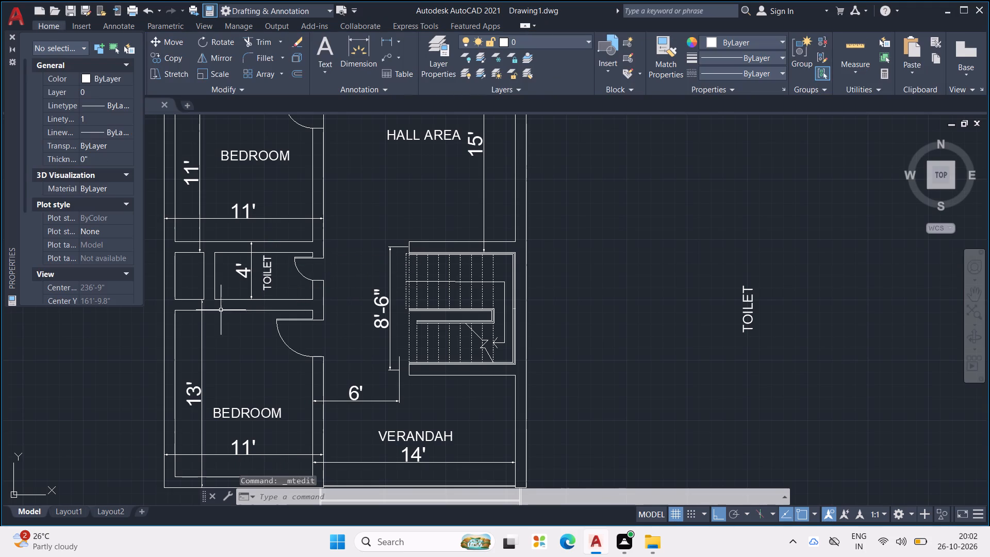
click(269, 281)
click(270, 275)
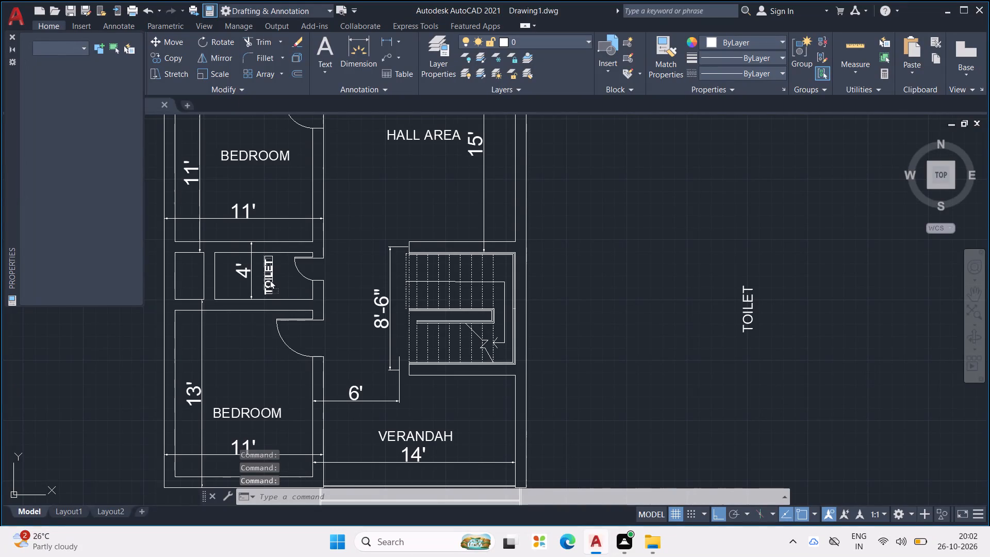
Copy the 6" high TOILET label into the 6' by 8' room beside the kitchen.
click(270, 280)
key(ctrl+c)
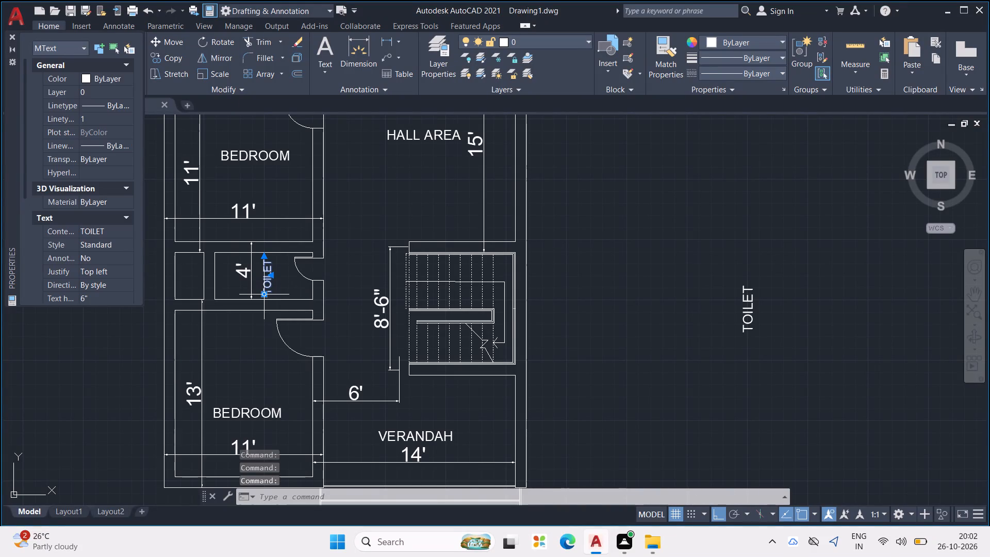
key(ctrl+v)
middle_drag(392, 289, 388, 466)
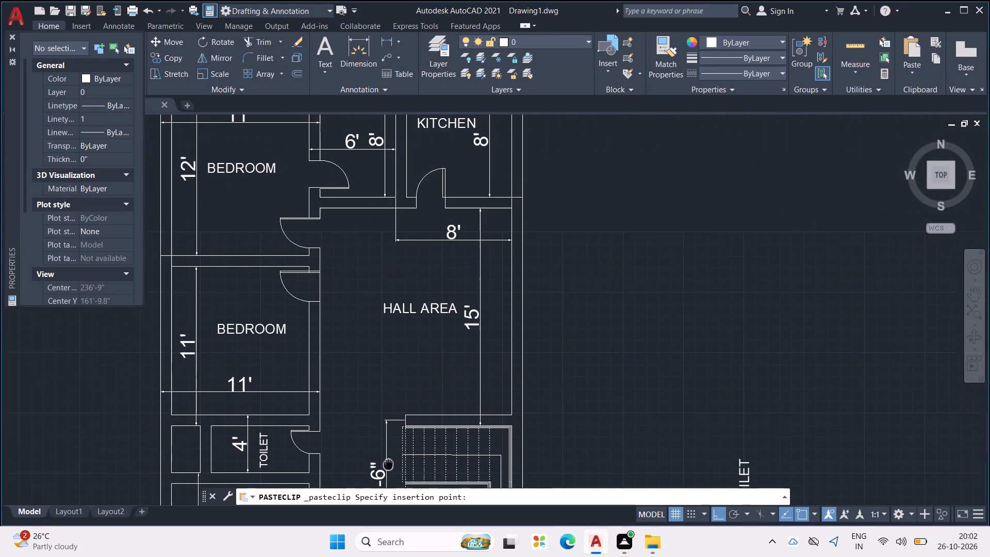
middle_drag(388, 466, 376, 486)
middle_drag(373, 365, 401, 429)
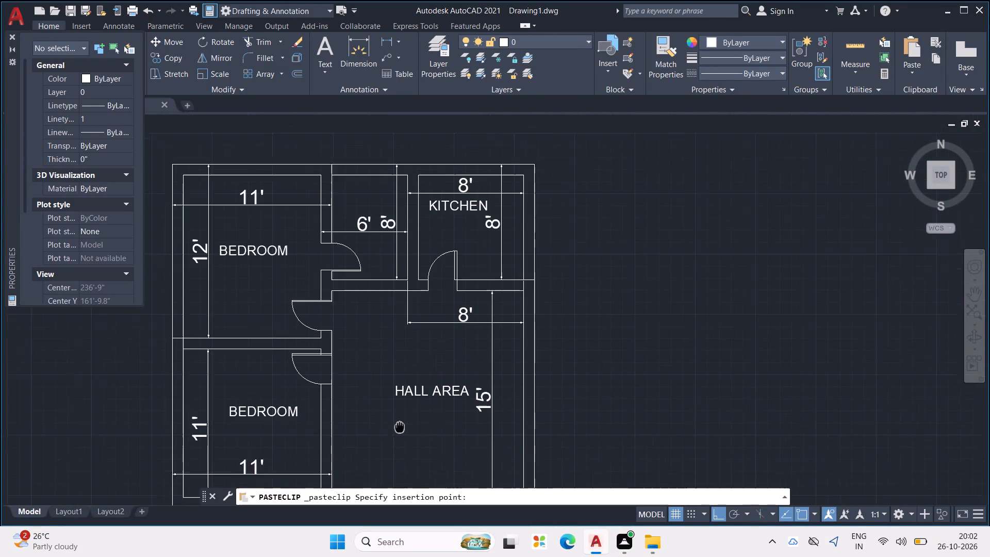
middle_drag(401, 429, 414, 453)
scroll(373, 265, up, 1)
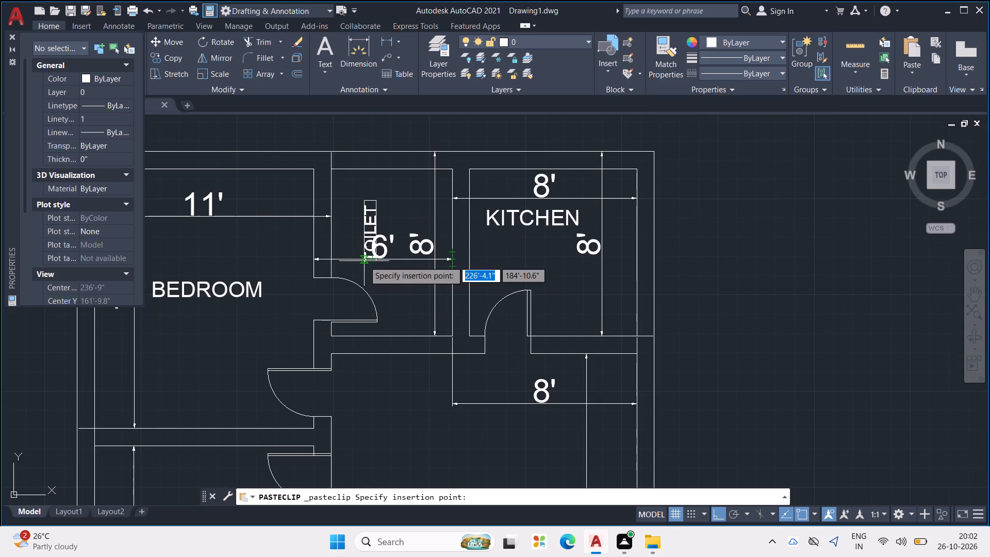
click(364, 261)
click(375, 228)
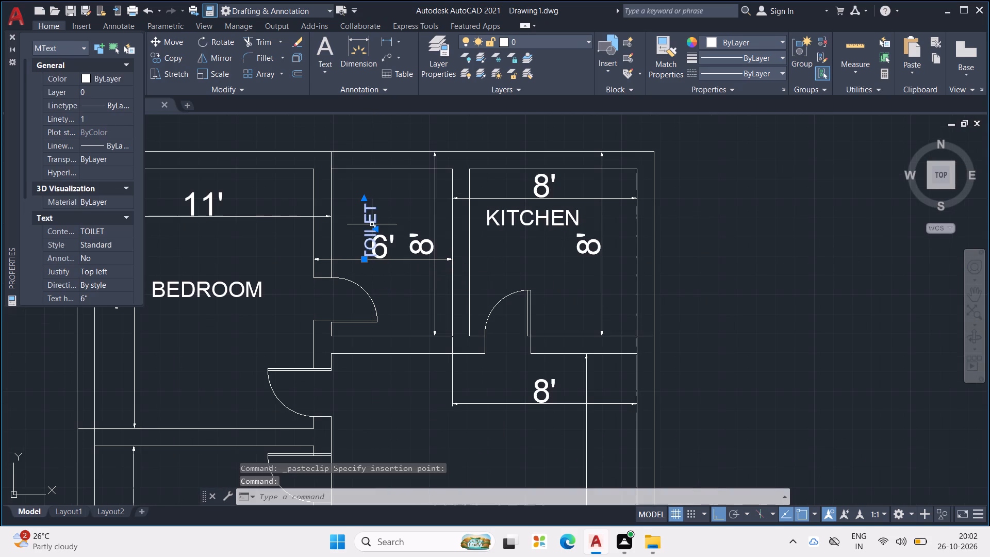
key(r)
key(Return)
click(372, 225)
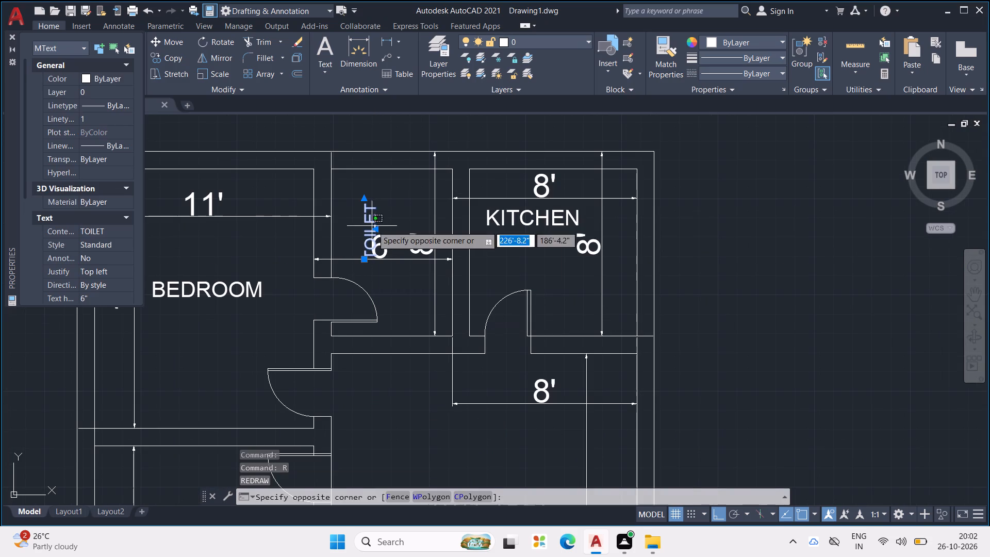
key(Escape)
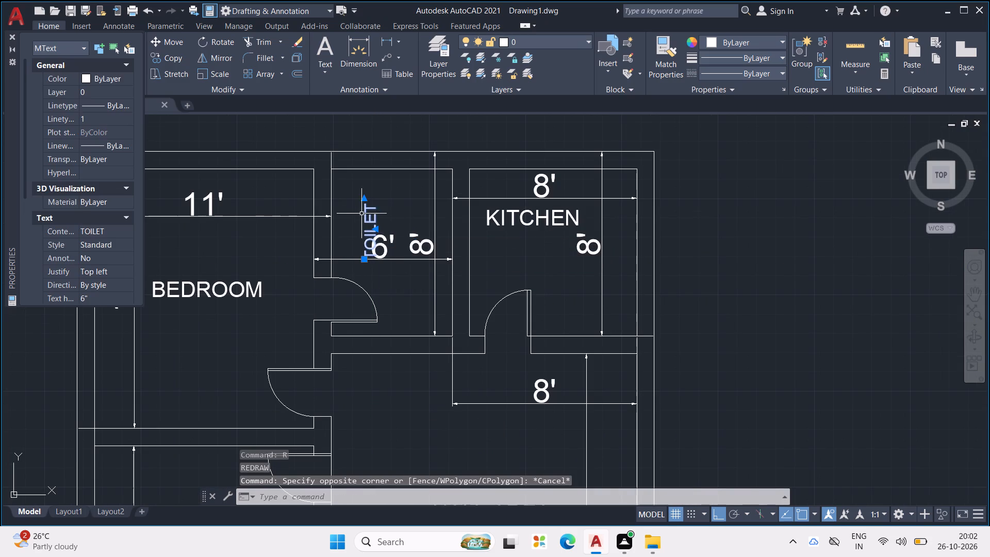
Rotate the TOILET label in the 6' by 8' room so it reads horizontally.
key(r)
key(o)
key(Return)
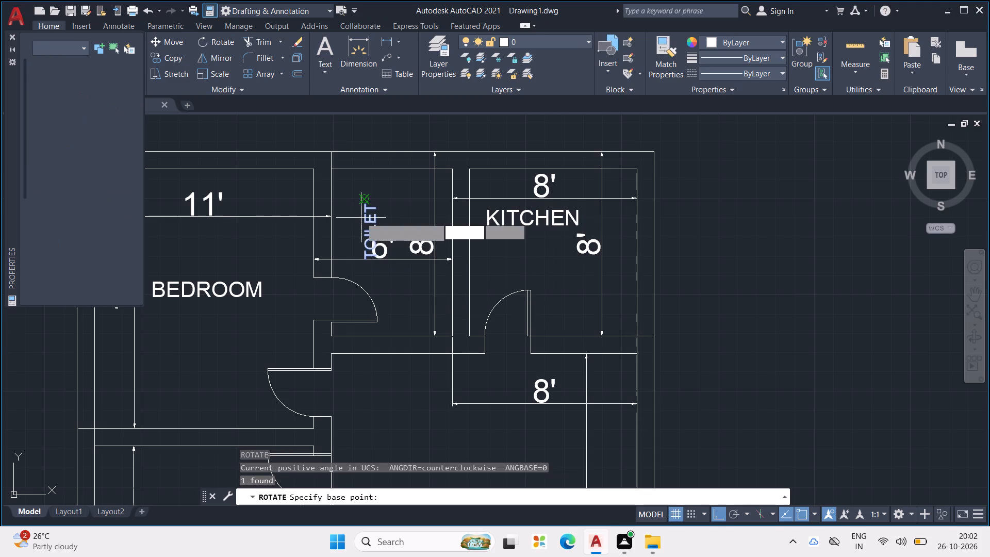
click(361, 218)
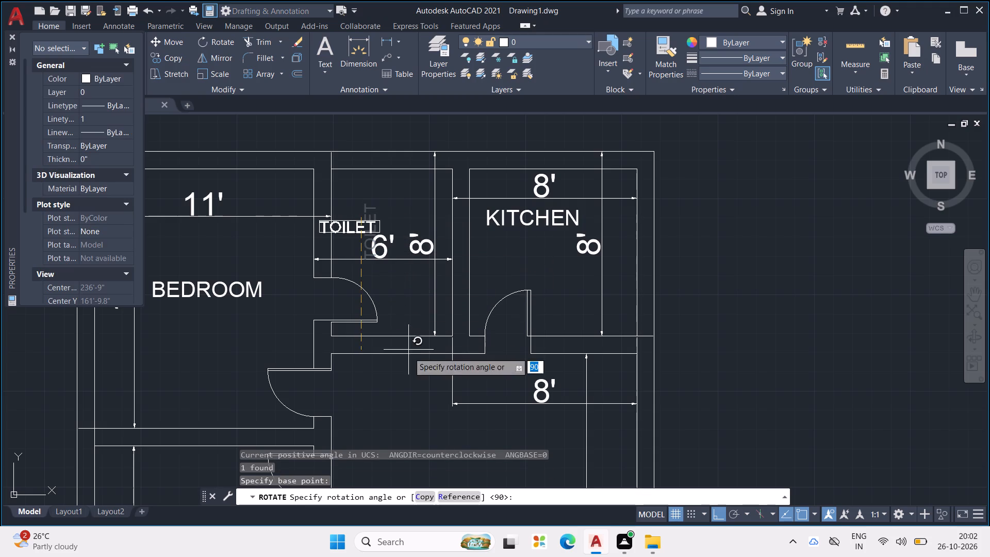
click(391, 397)
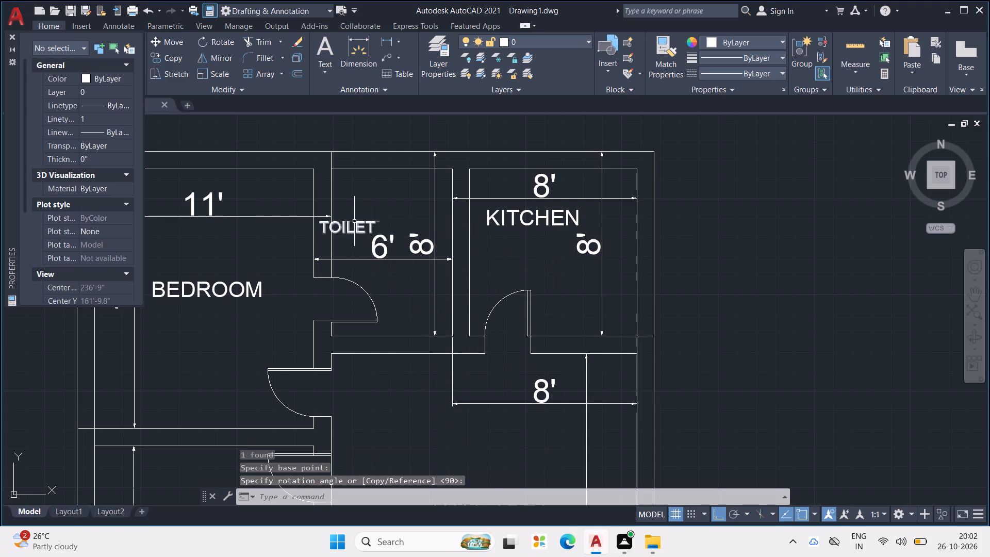
Move the horizontal TOILET label clear of the wall, into the 6' by 8' room above the 6' dimension.
click(351, 229)
click(351, 234)
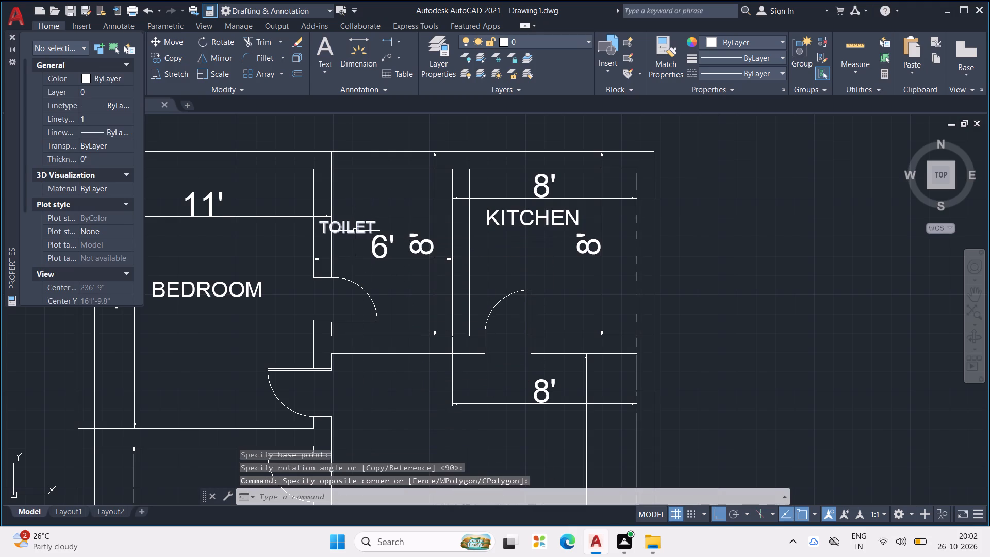
click(355, 231)
drag(348, 231, 391, 217)
drag(334, 230, 362, 221)
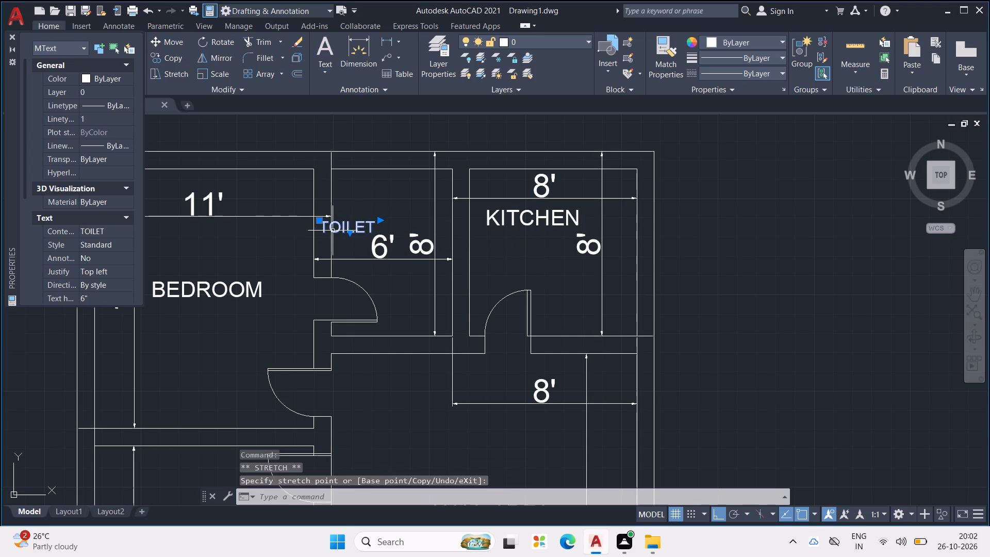
drag(332, 231, 365, 215)
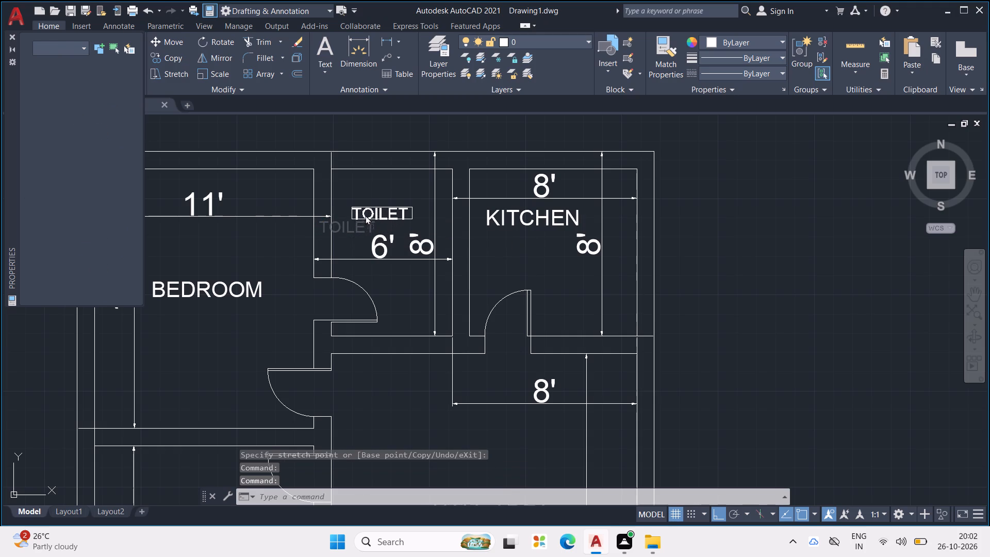
drag(365, 215, 366, 215)
Delete the spare vertical TOILET label from the empty space outside the plan.
scroll(379, 205, down, 2)
scroll(428, 221, down, 1)
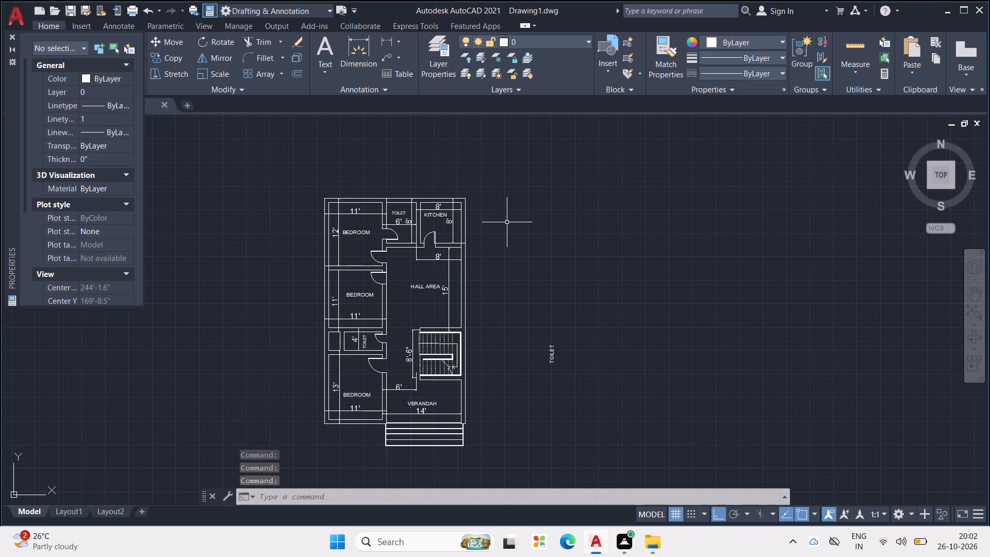
scroll(506, 218, down, 2)
scroll(592, 270, up, 1)
drag(489, 250, 459, 290)
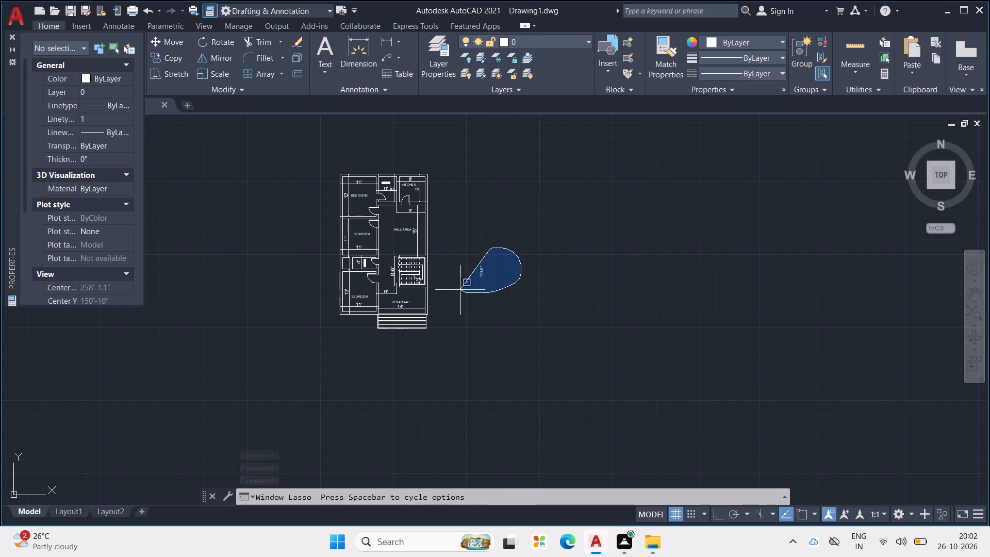
drag(459, 290, 450, 261)
key(Delete)
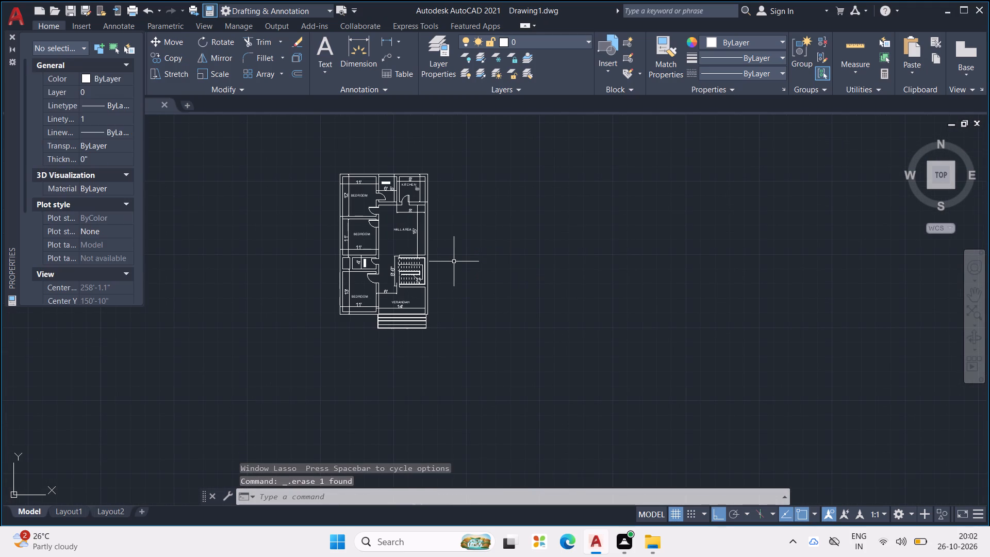
Start inserting the block Window - Wood Frame 36 in. Wide plan from the House Designer.dwg blocks in DesignCenter.
scroll(422, 265, up, 2)
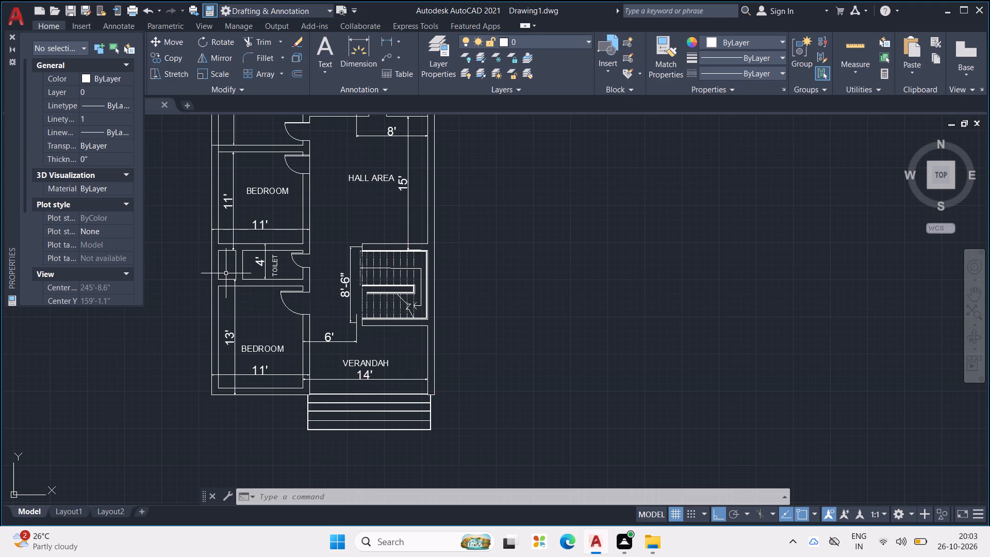
key(ctrl+2)
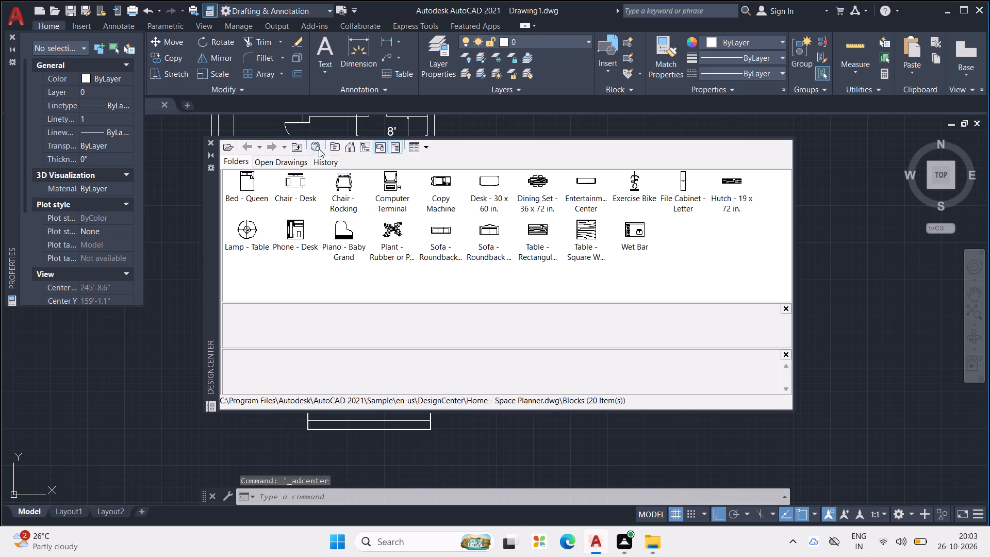
click(299, 144)
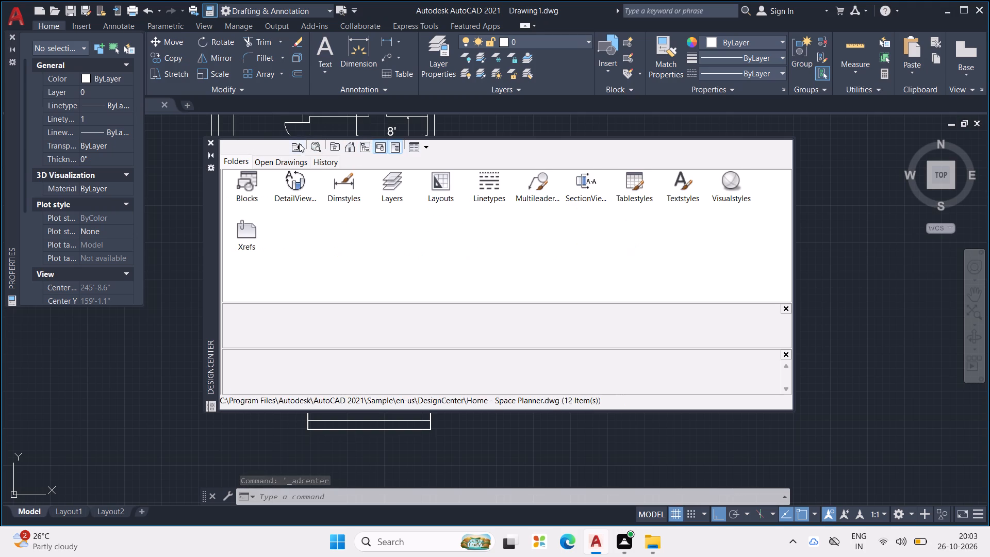
click(299, 143)
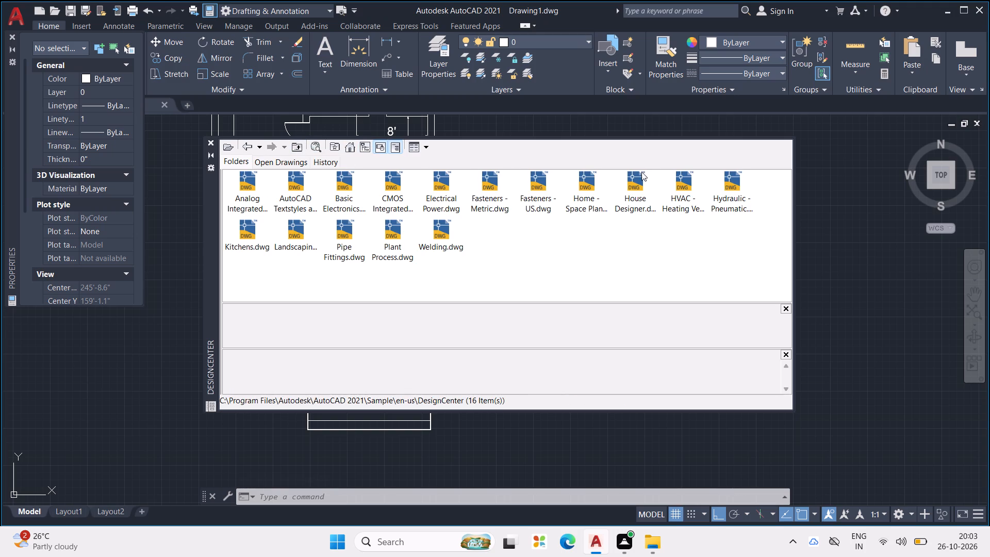
double_click(643, 178)
double_click(260, 182)
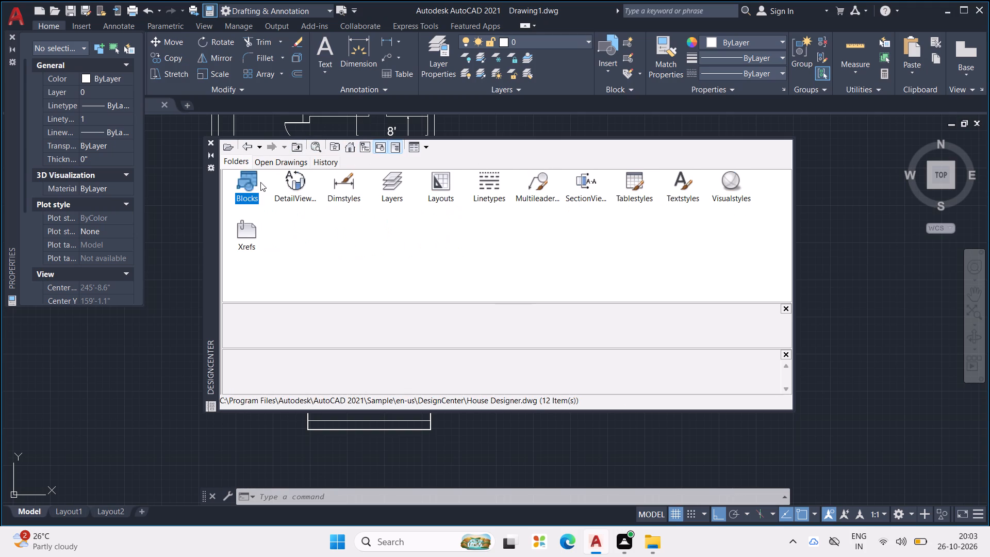
double_click(587, 236)
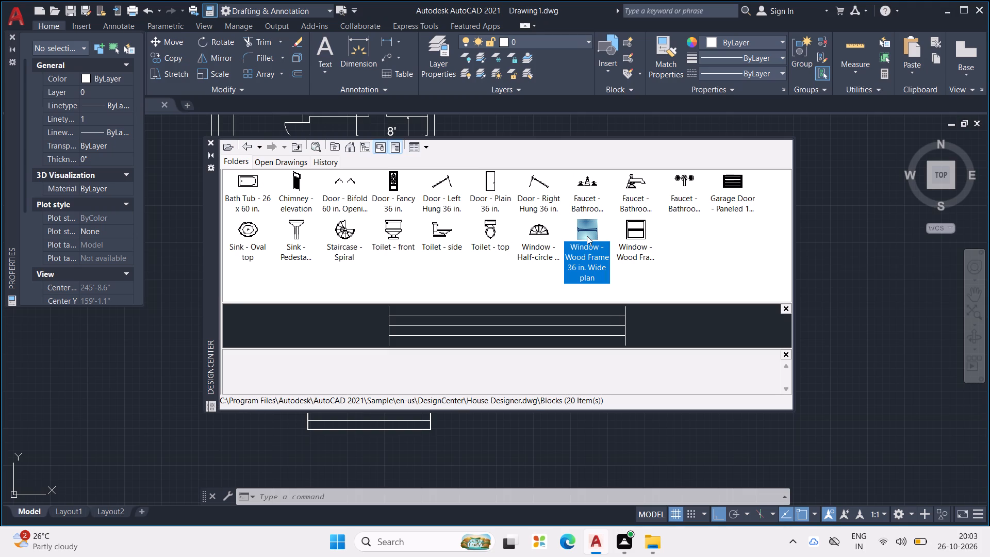
Insert the window block at X and Y scale 1.5 in the upper outer wall of the 11' by 12' bedroom.
click(442, 277)
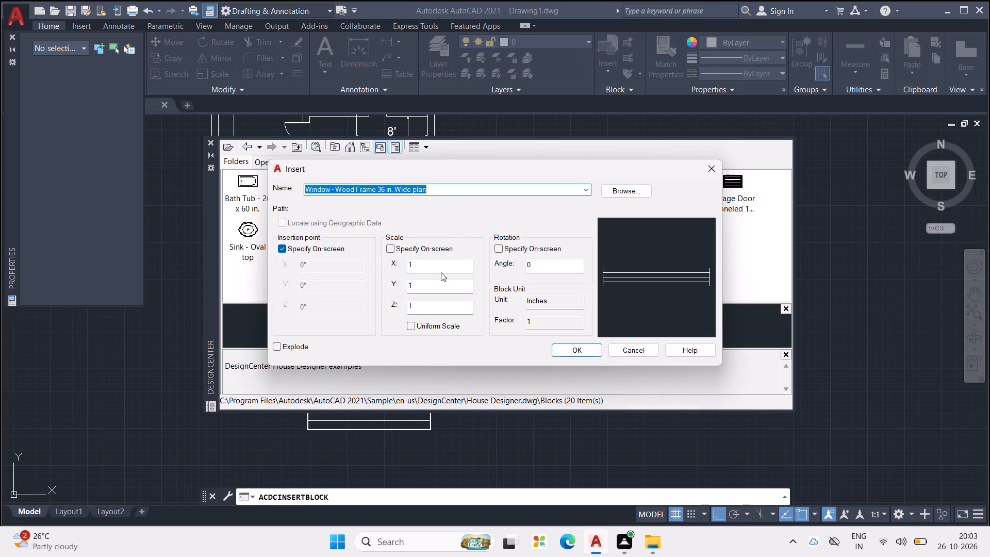
click(440, 268)
text(.5)
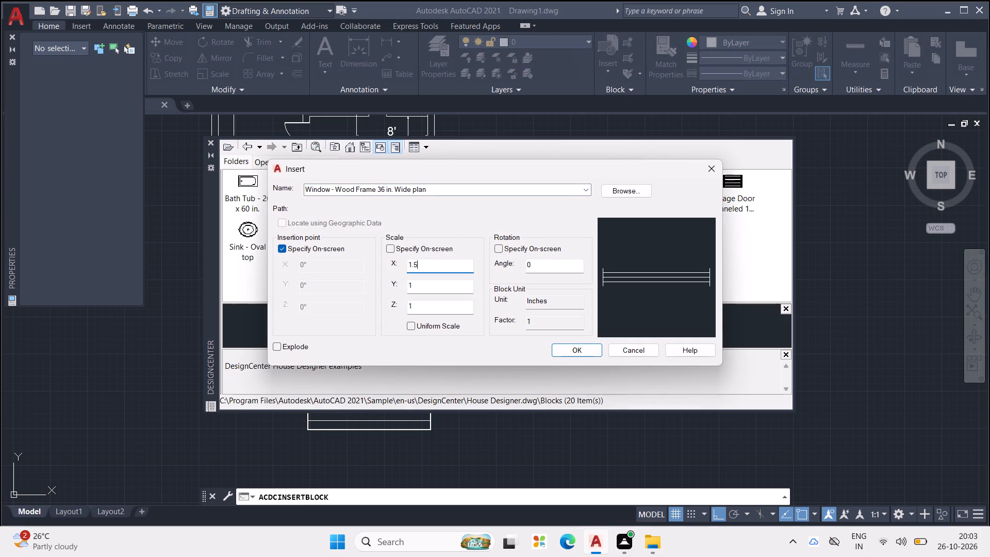
click(430, 290)
text(.5)
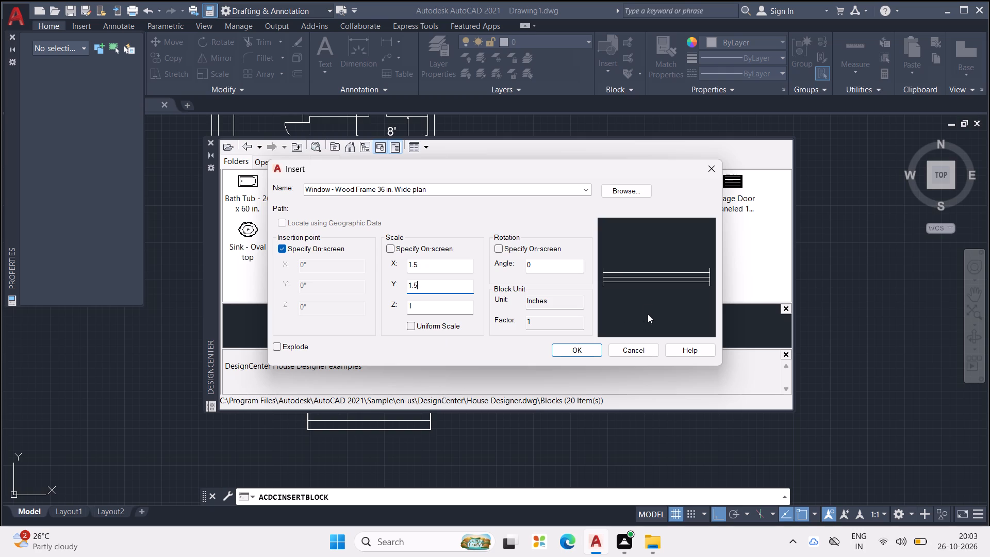
click(587, 344)
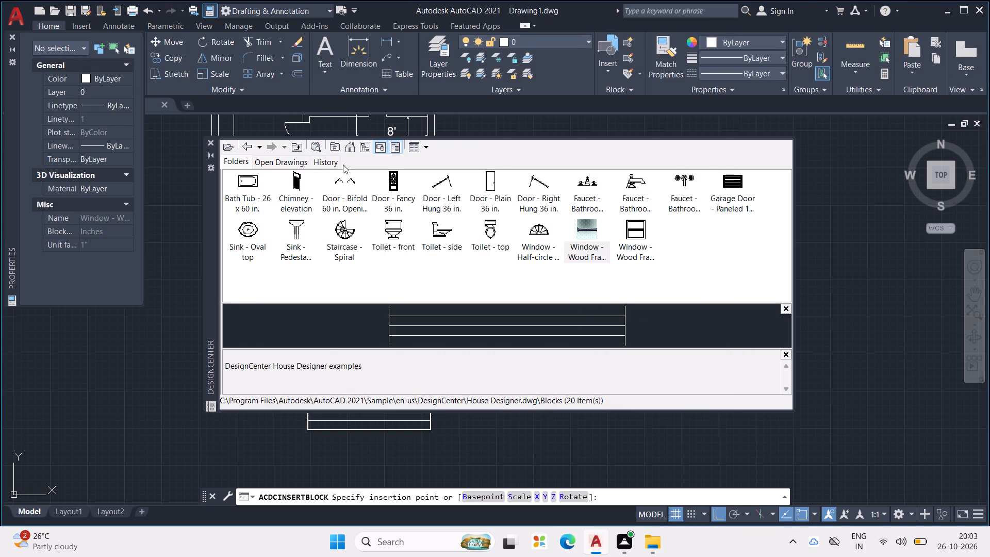
click(211, 140)
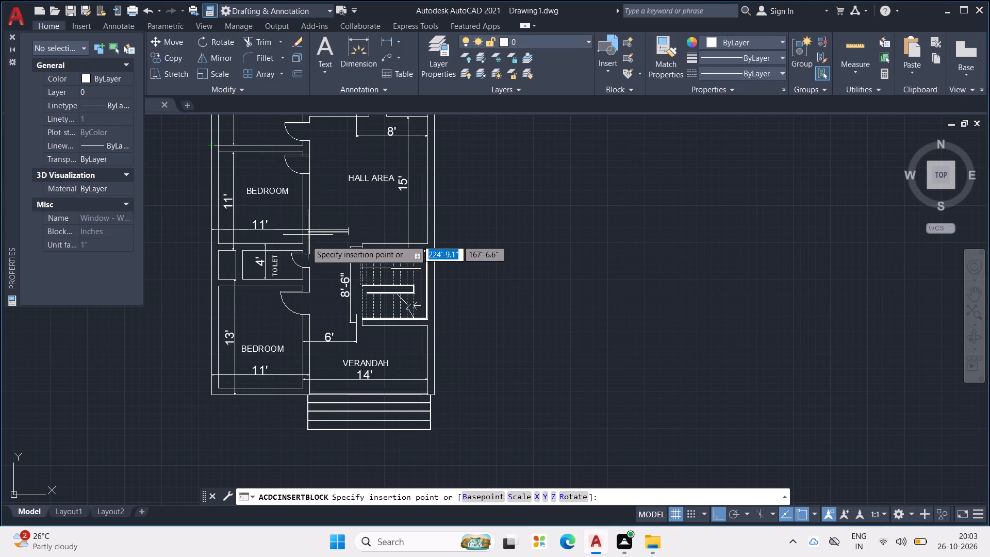
middle_drag(300, 268, 358, 440)
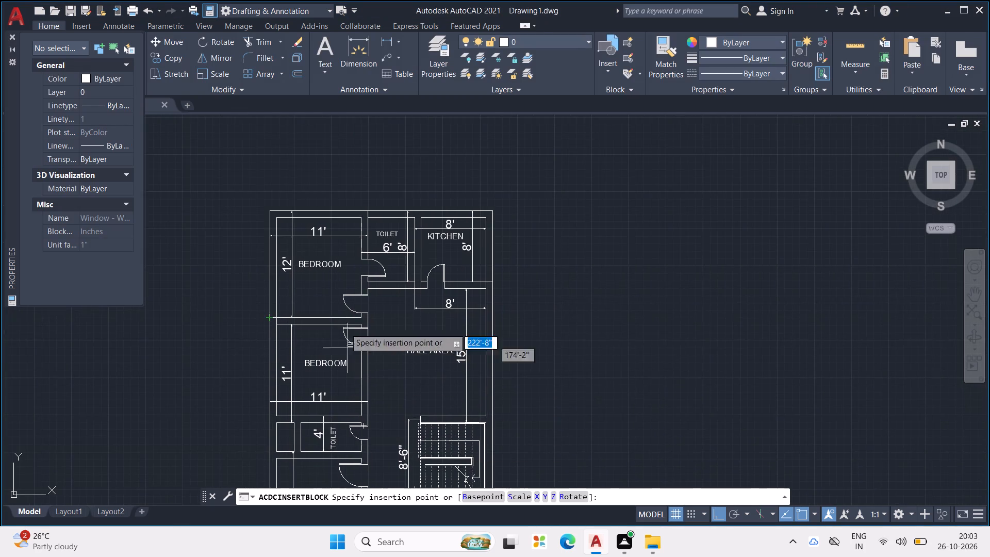
scroll(308, 243, up, 2)
click(292, 181)
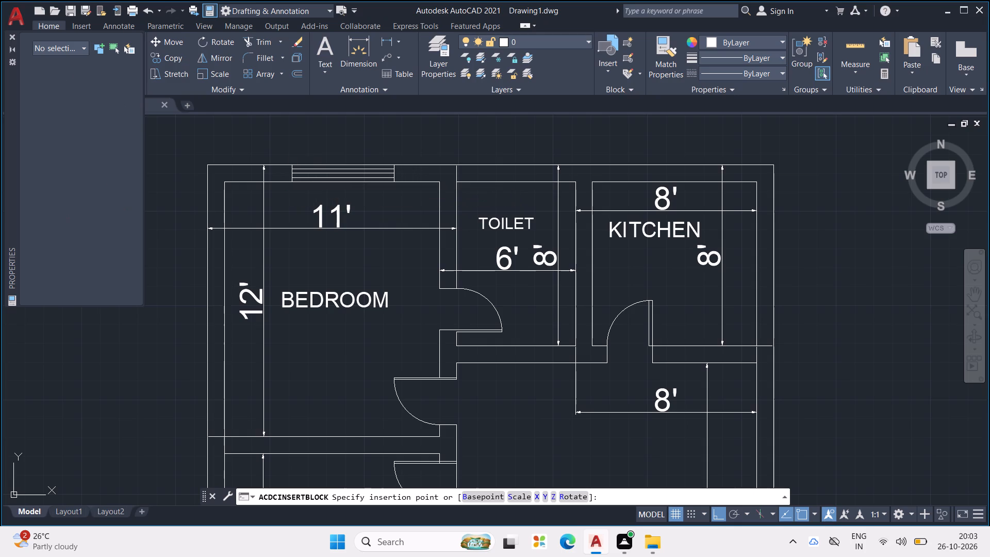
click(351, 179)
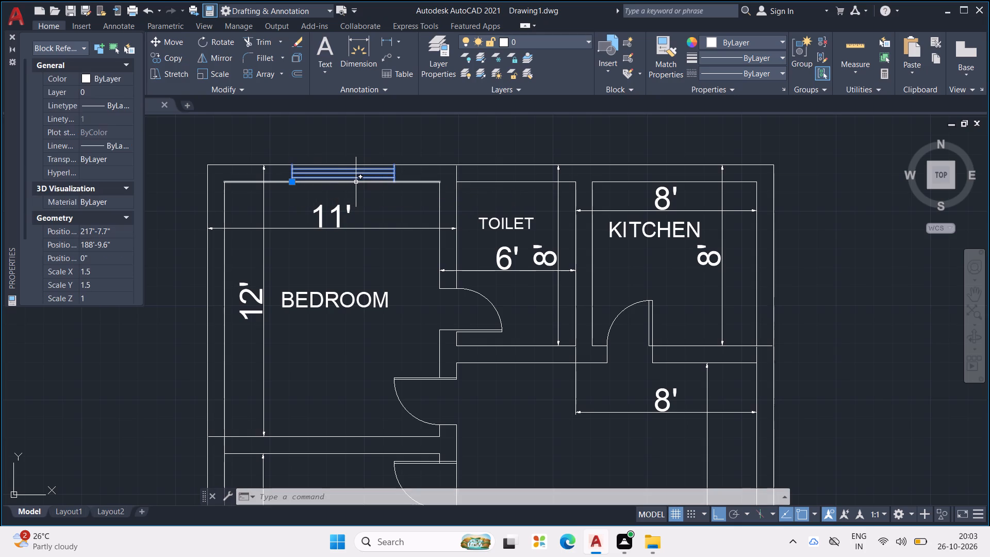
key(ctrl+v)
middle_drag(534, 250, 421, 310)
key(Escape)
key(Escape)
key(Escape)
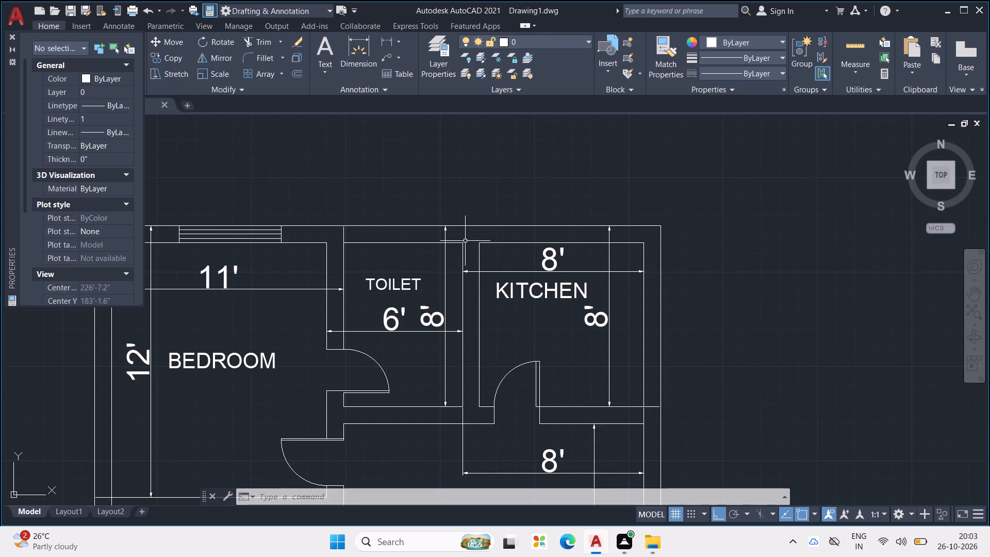
Copy the bedroom's horizontal window into the kitchen's upper outer wall.
click(276, 230)
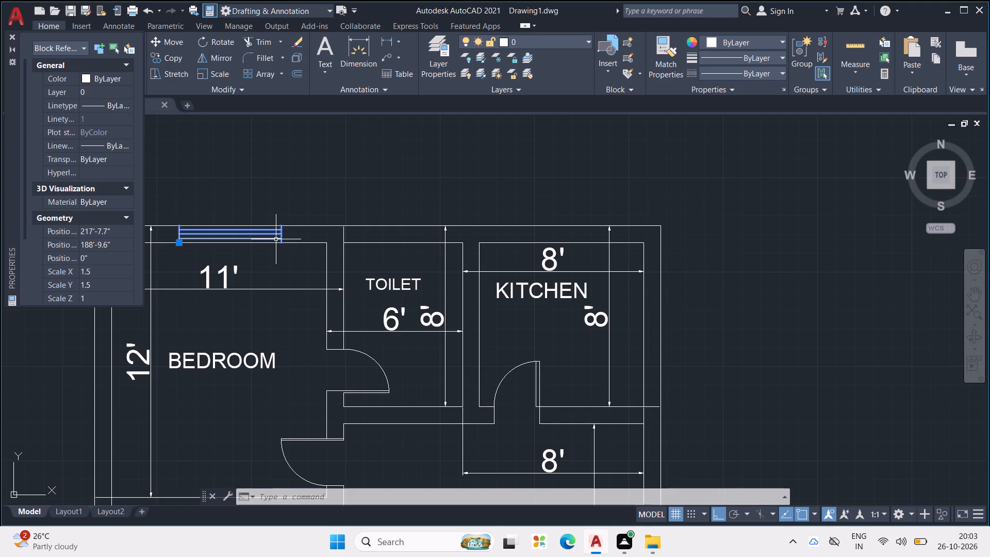
key(ctrl+c)
key(ctrl+v)
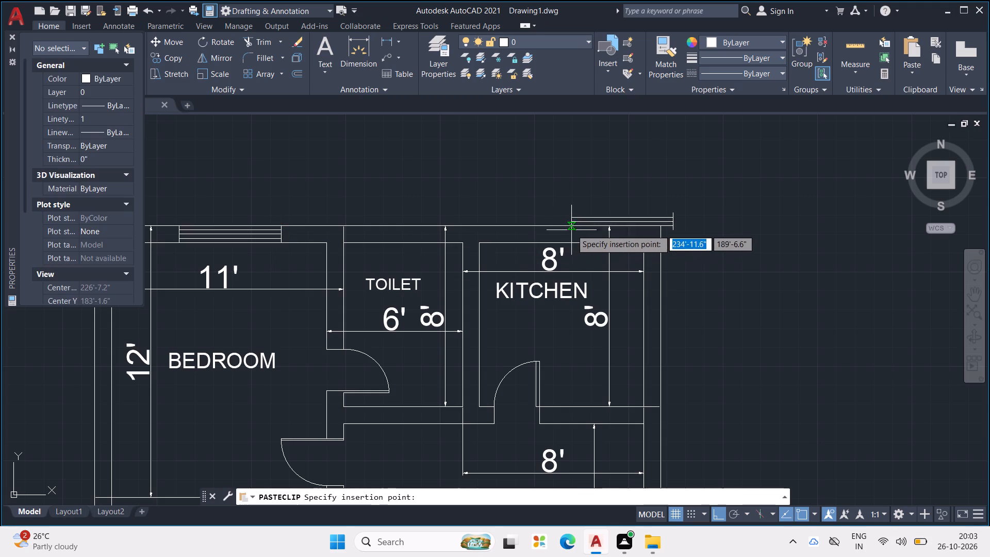
click(516, 240)
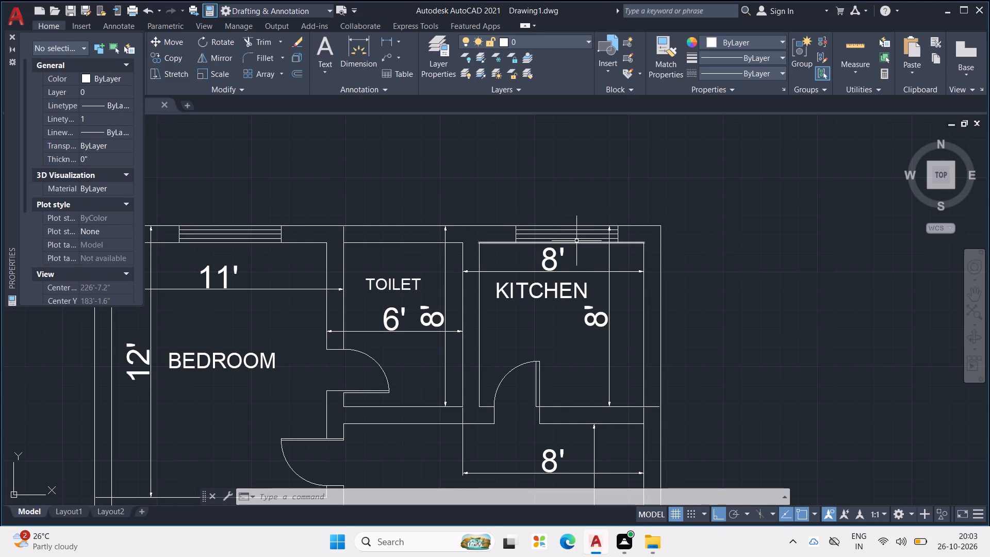
Paste another horizontal window into the lower outer wall of the 11' by 13' bedroom.
scroll(581, 236, down, 1)
middle_drag(507, 284, 542, 166)
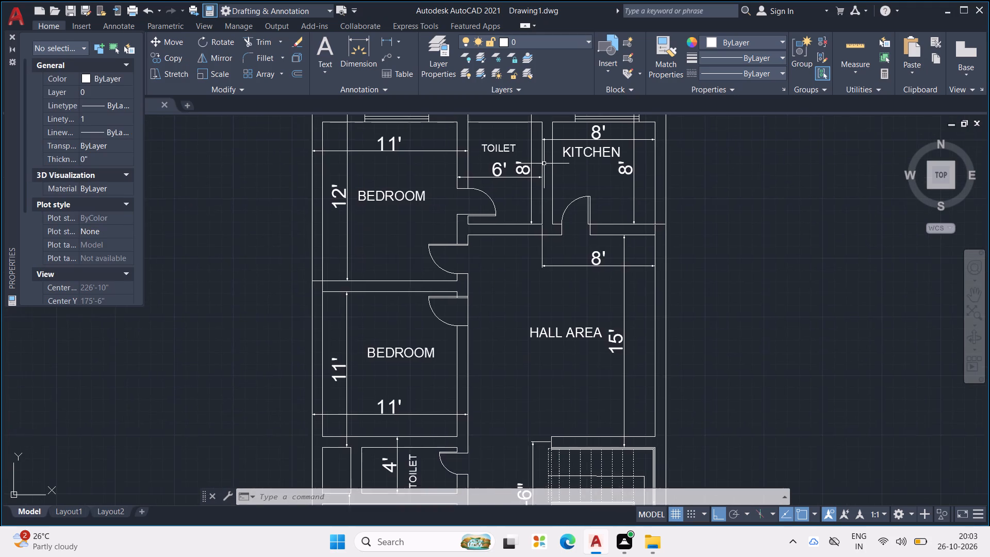
scroll(544, 163, down, 1)
middle_drag(477, 340, 501, 220)
key(ctrl+v)
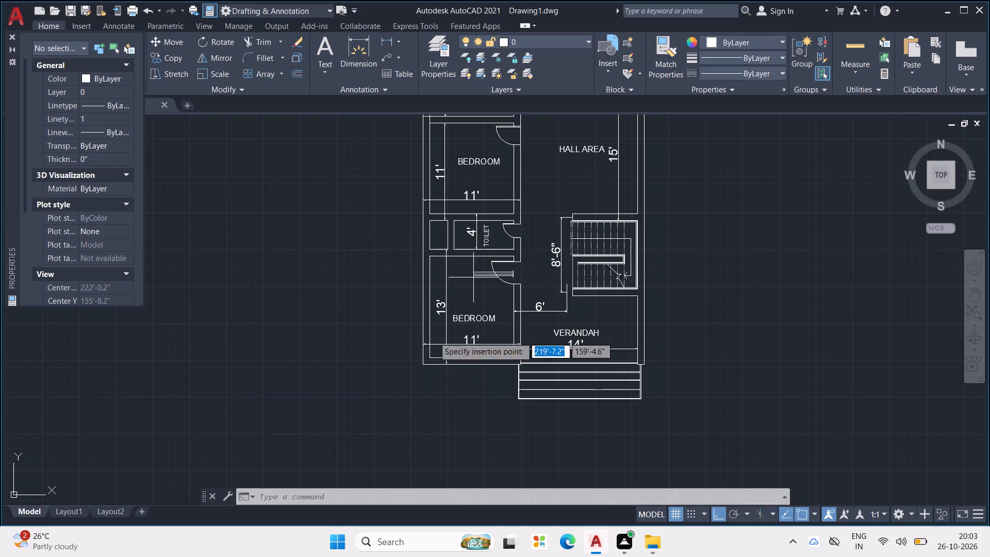
scroll(427, 384, up, 4)
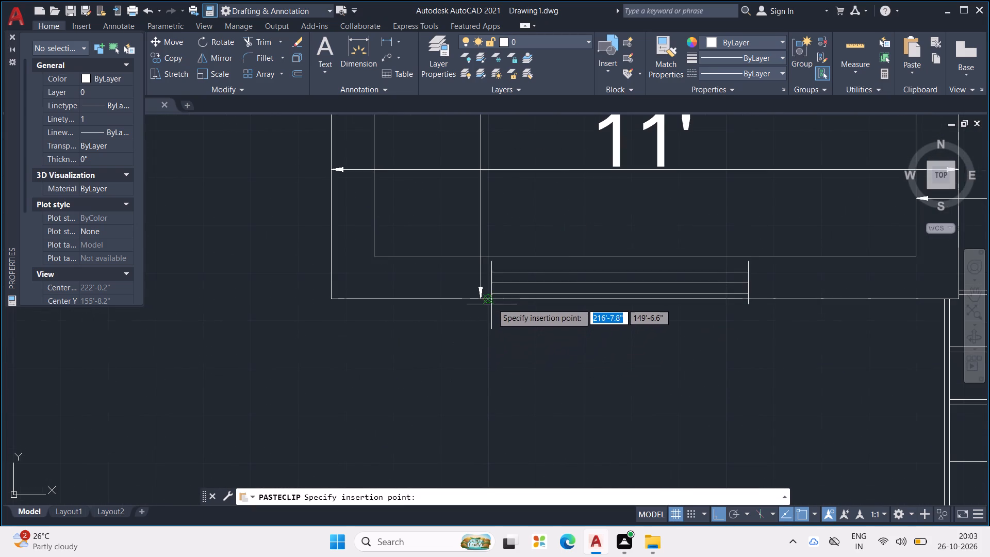
click(493, 297)
Paste a spare horizontal window in the empty space to the left of the plan.
scroll(493, 295, down, 2)
middle_drag(493, 294, 501, 373)
scroll(491, 326, down, 3)
scroll(452, 279, up, 1)
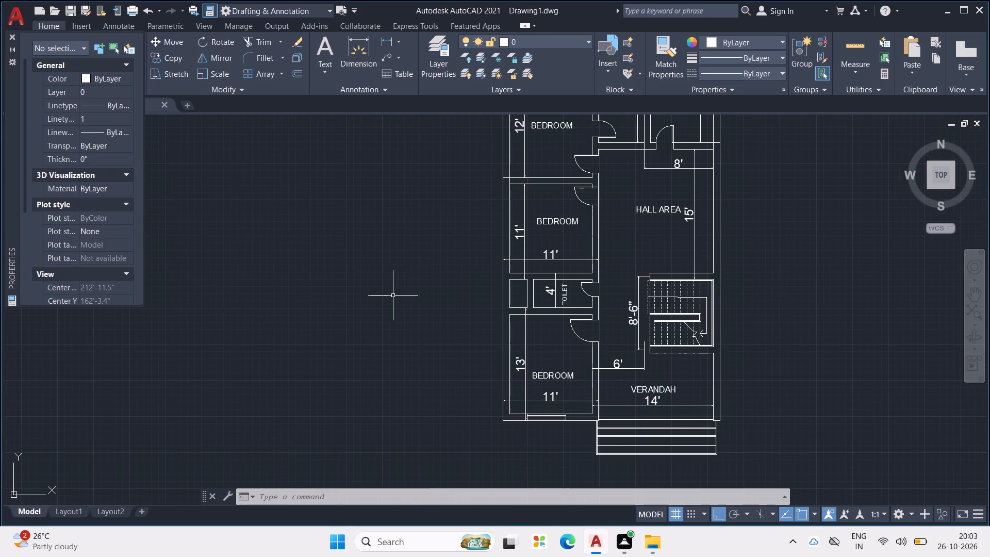
key(ctrl+v)
click(390, 298)
Rotate the spare window outside the plan by 90° so it stands vertically.
click(404, 297)
key(r)
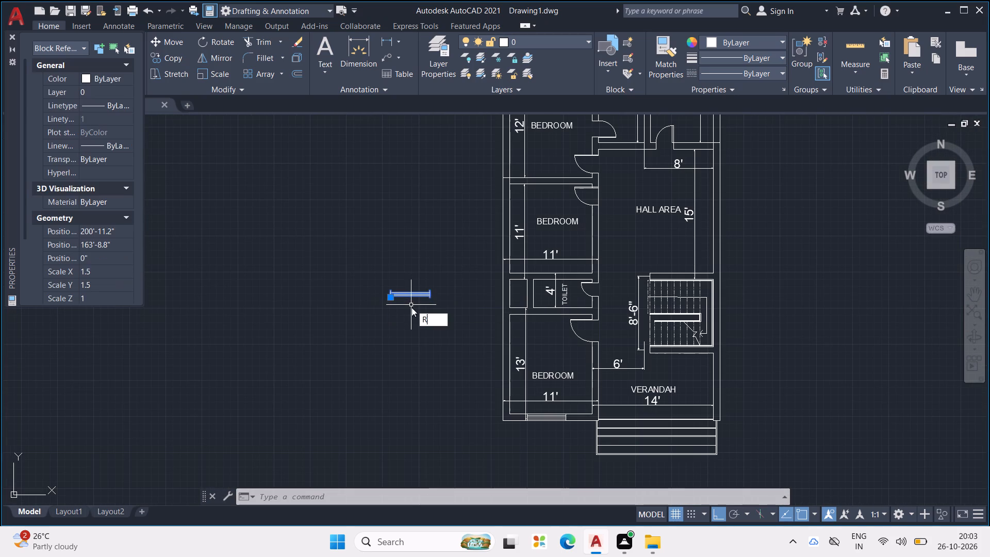
key(o)
key(Return)
click(411, 308)
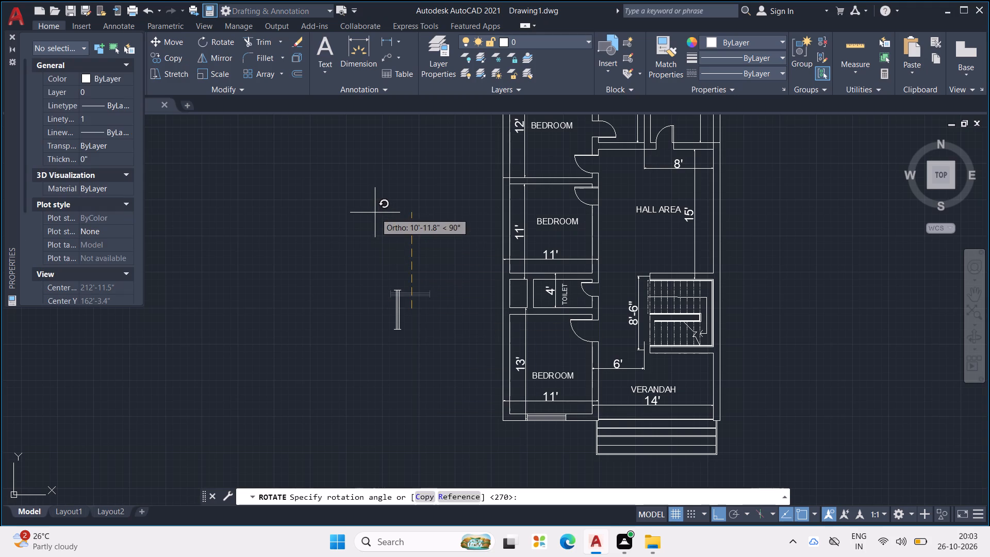
click(375, 212)
Copy the vertical window into the left outer wall of the 11' by 12' bedroom.
click(396, 307)
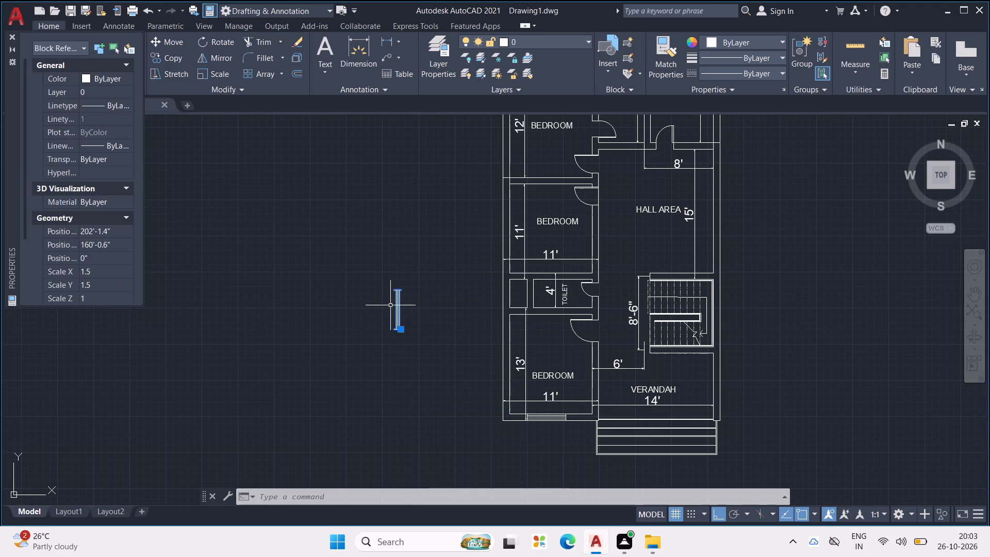
key(ctrl+c)
key(ctrl+v)
middle_drag(386, 305, 393, 466)
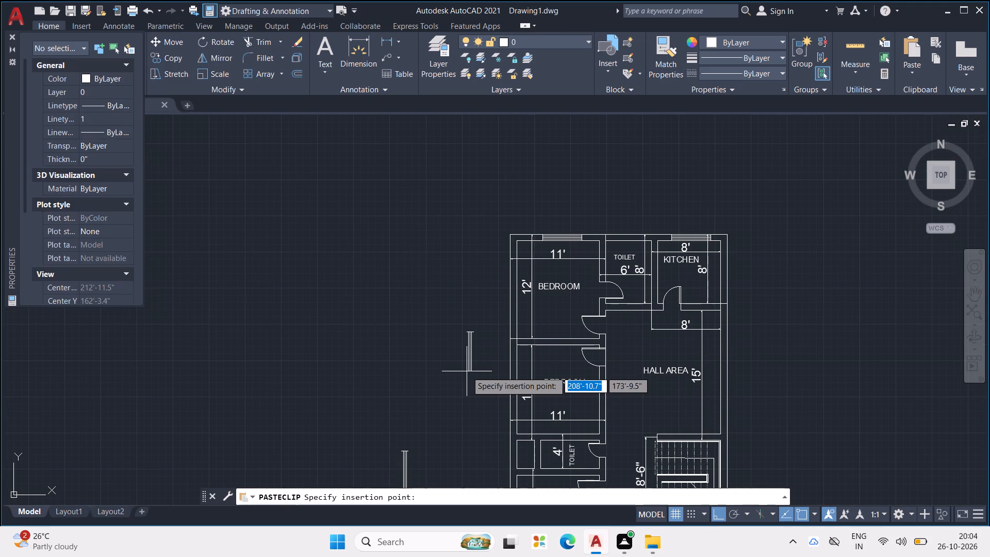
scroll(467, 371, up, 2)
middle_drag(588, 281, 526, 444)
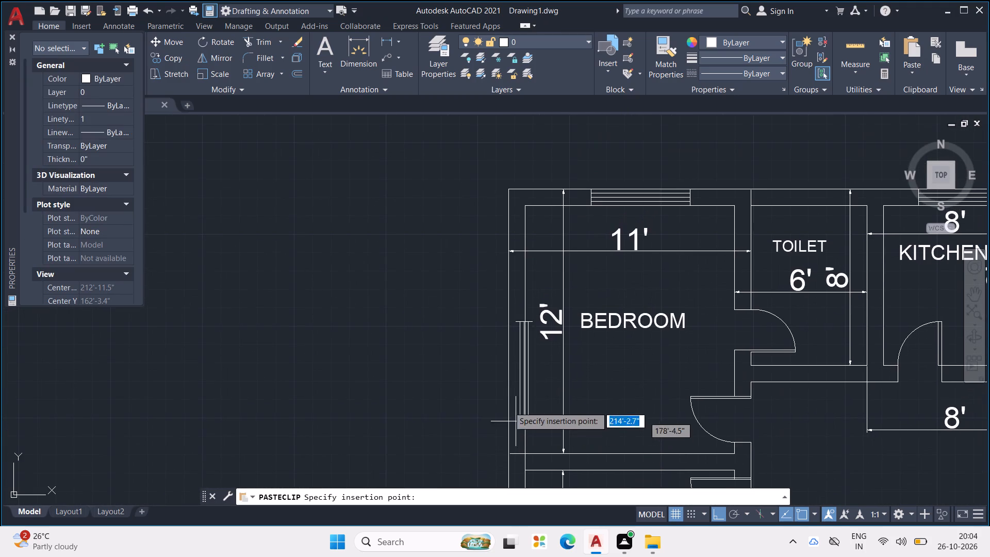
click(510, 380)
Paste a vertical window into the left outer wall of the 11' by 11' middle bedroom.
scroll(516, 372, down, 4)
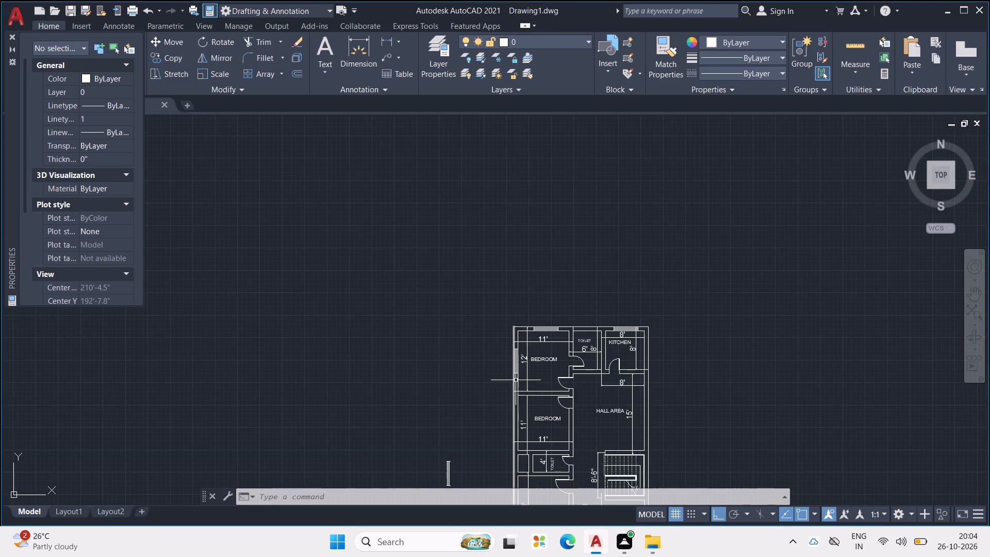
key(ctrl+v)
ctrl+scroll(527, 380, down, 2)
ctrl+scroll(525, 415, up, 4)
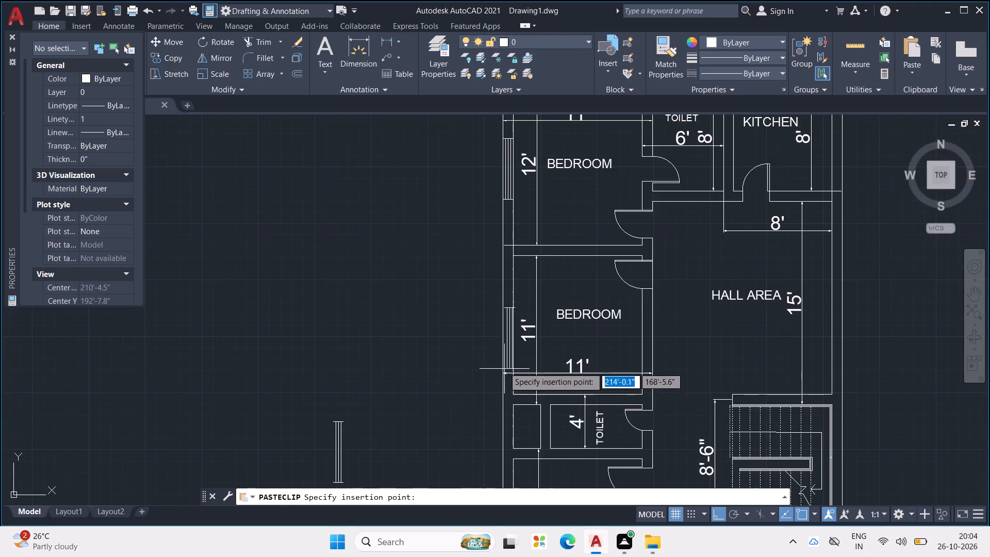
ctrl+click(506, 354)
Paste a vertical window into the left outer wall of the 11' by 13' bedroom.
key(ctrl+v)
ctrl+scroll(517, 354, down, 2)
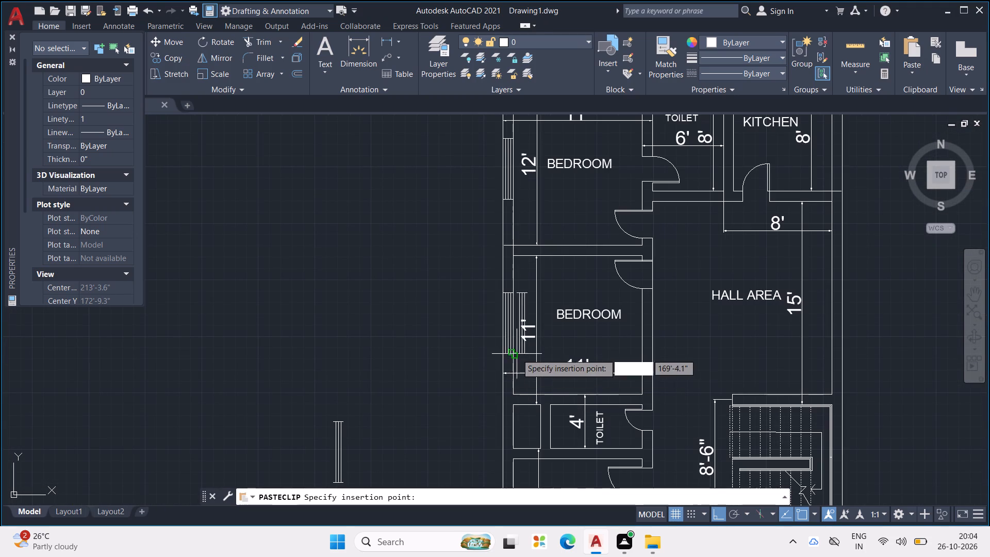
ctrl+scroll(524, 367, down, 1)
ctrl+middle_drag(526, 404, 527, 370)
ctrl+scroll(526, 374, up, 2)
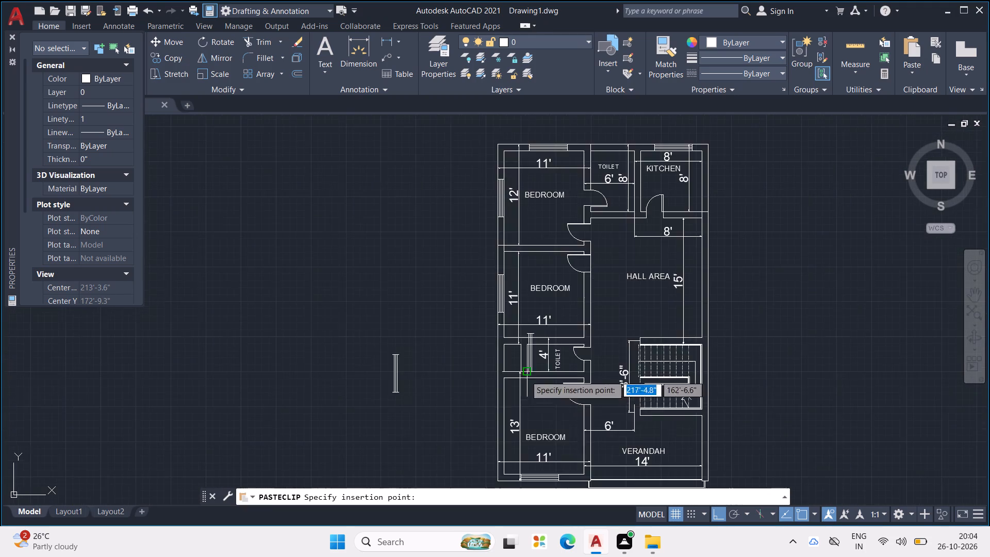
ctrl+scroll(517, 408, up, 2)
ctrl+middle_drag(474, 465, 482, 358)
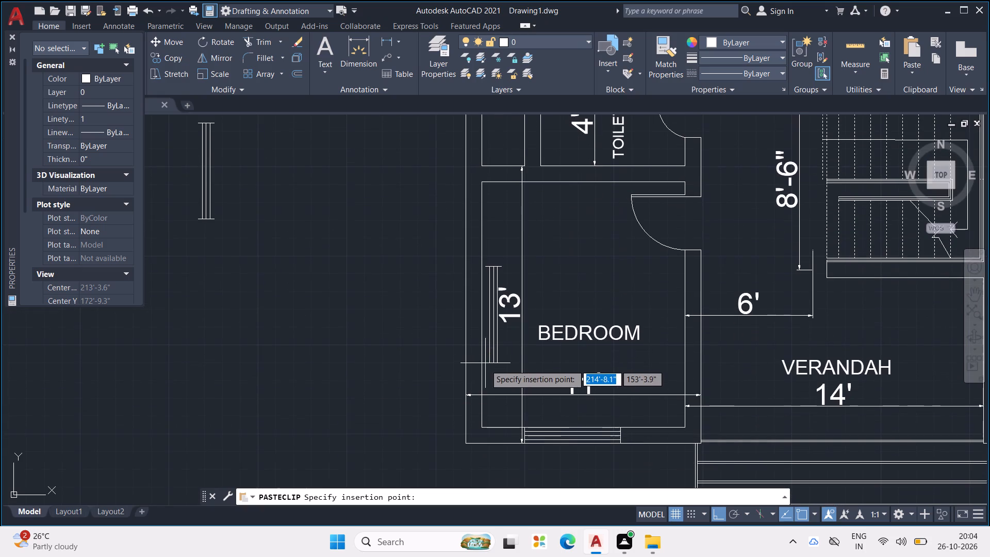
ctrl+click(472, 353)
Paste a vertical window into the left outer wall level with the 4' toilet.
scroll(471, 350, down, 2)
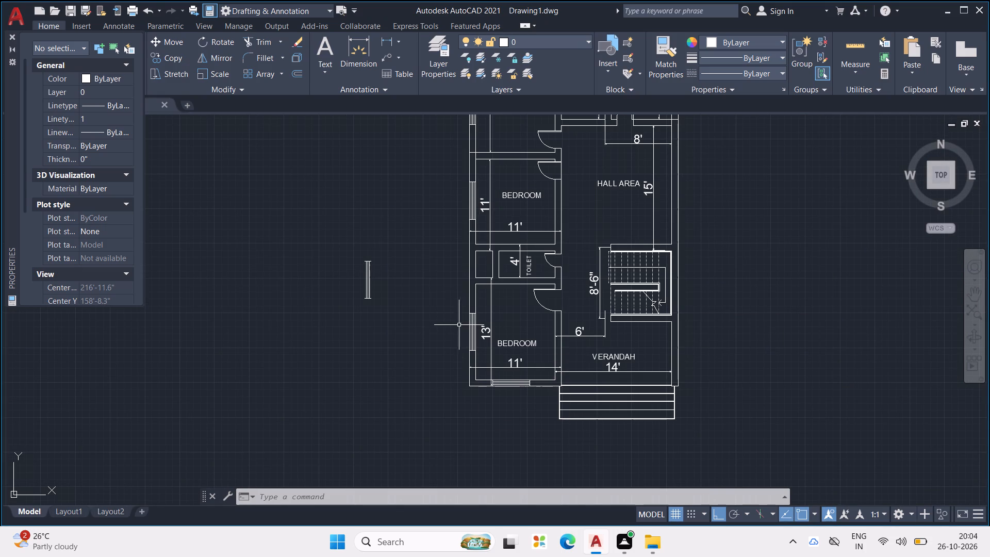
key(ctrl+v)
scroll(475, 301, up, 1)
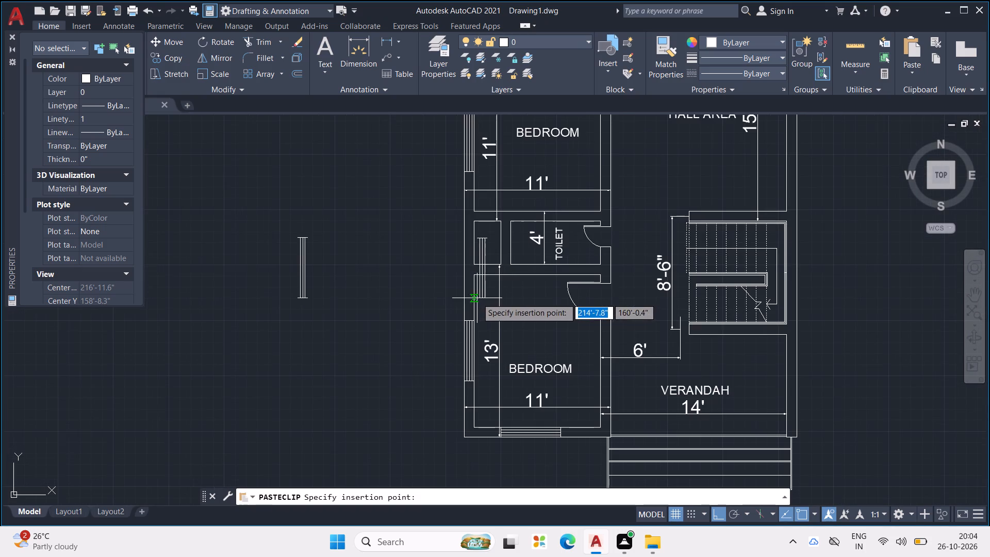
middle_drag(477, 315, 477, 375)
scroll(472, 331, up, 1)
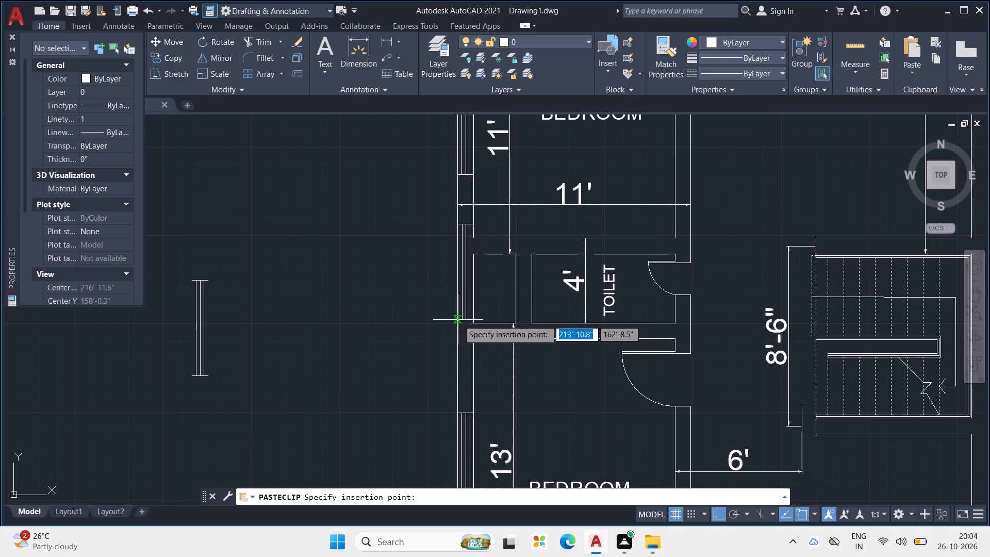
click(459, 320)
Set the X scale of the window beside the 4' toilet to 0.5.
click(465, 304)
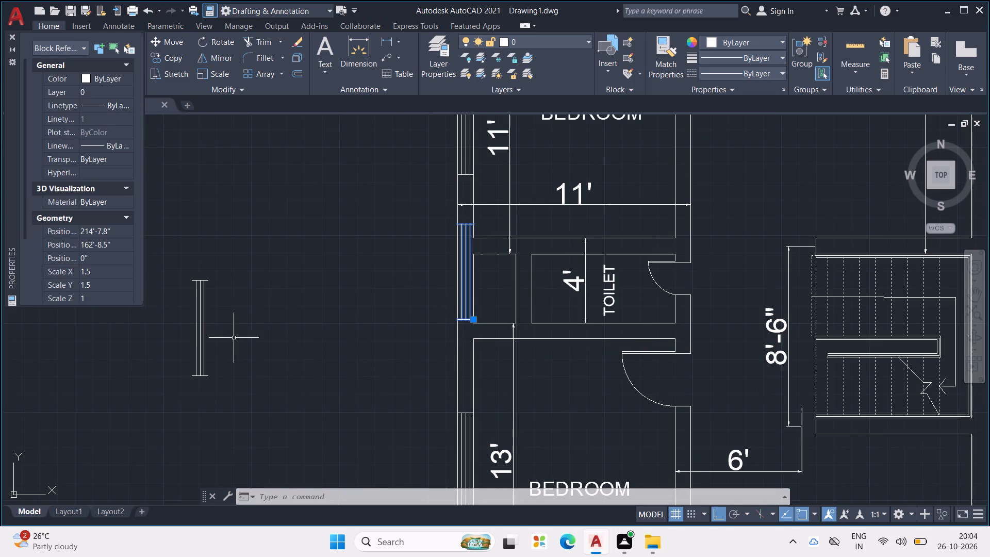
click(106, 266)
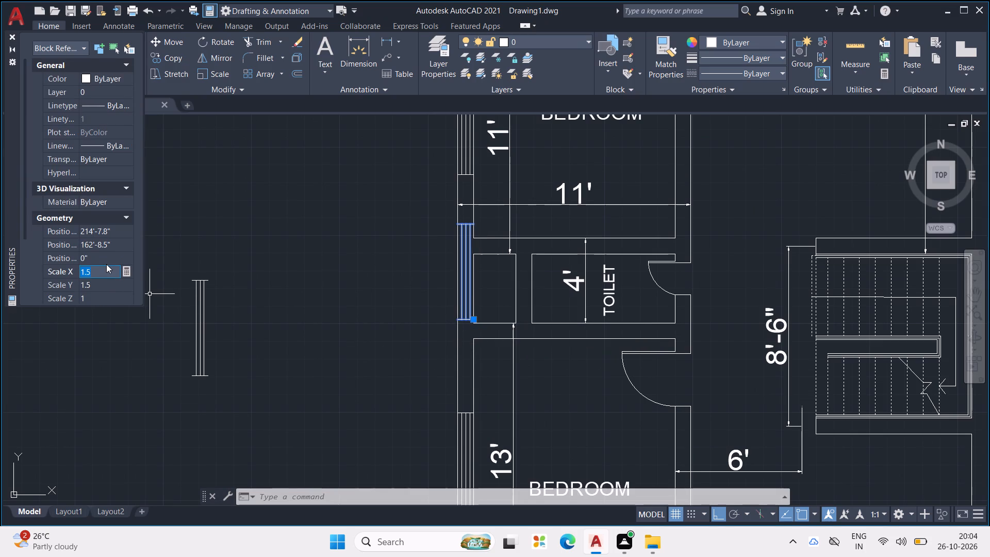
text(0.5)
click(99, 283)
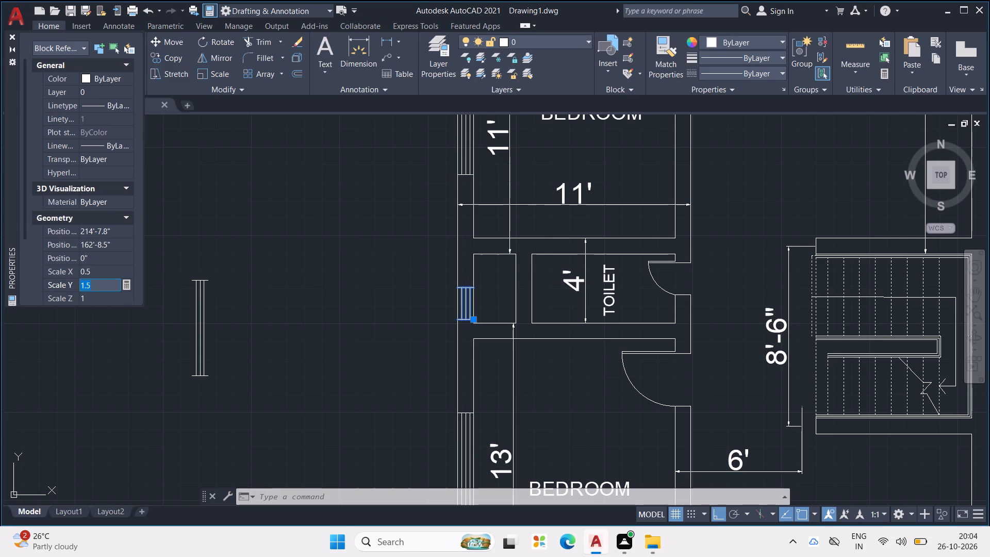
key(Escape)
key(Escape)
Move the shortened toilet window about 9" up along the left outer wall.
click(466, 307)
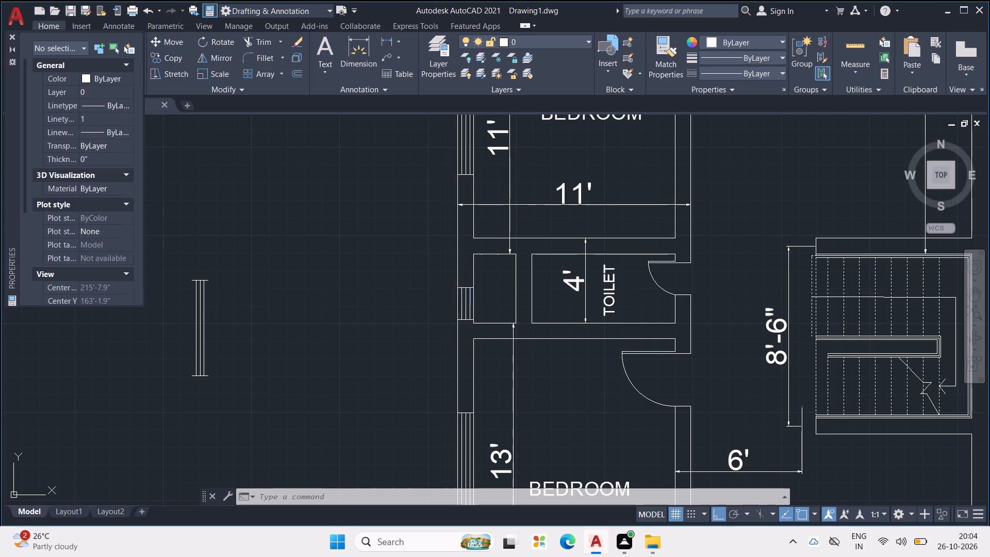
drag(473, 322, 473, 309)
click(473, 309)
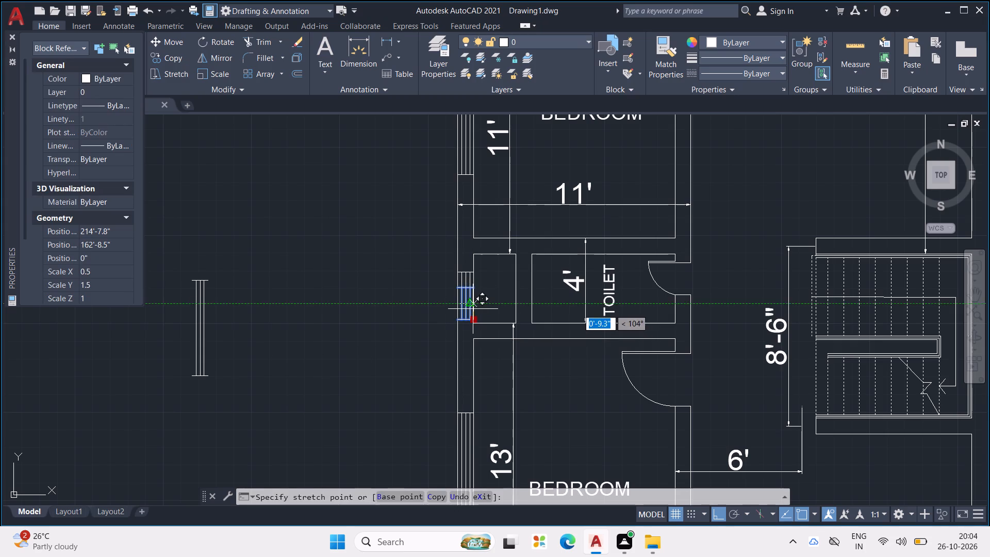
click(473, 304)
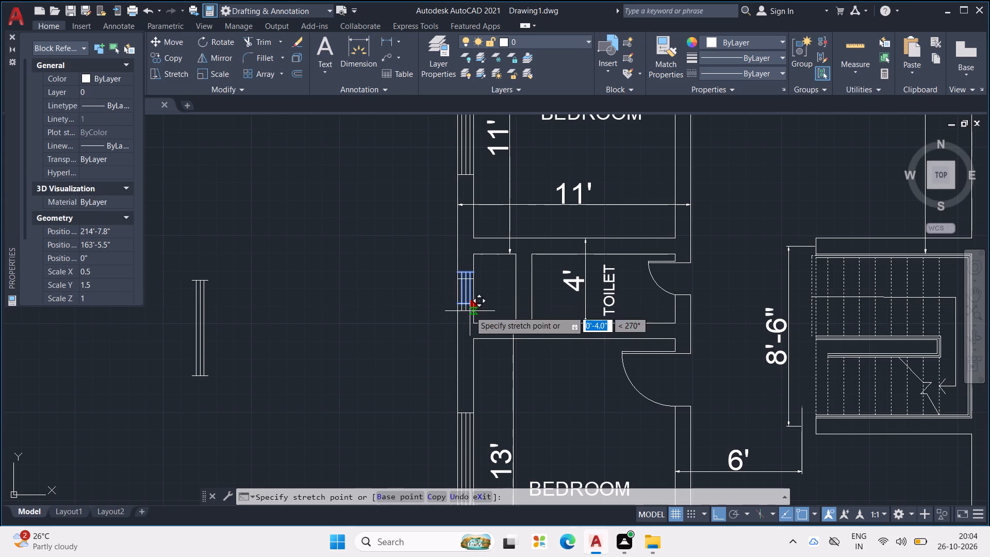
key(Escape)
Copy the shortened window to the empty space just above the 6' by 8' toilet.
key(ctrl+c)
key(ctrl+v)
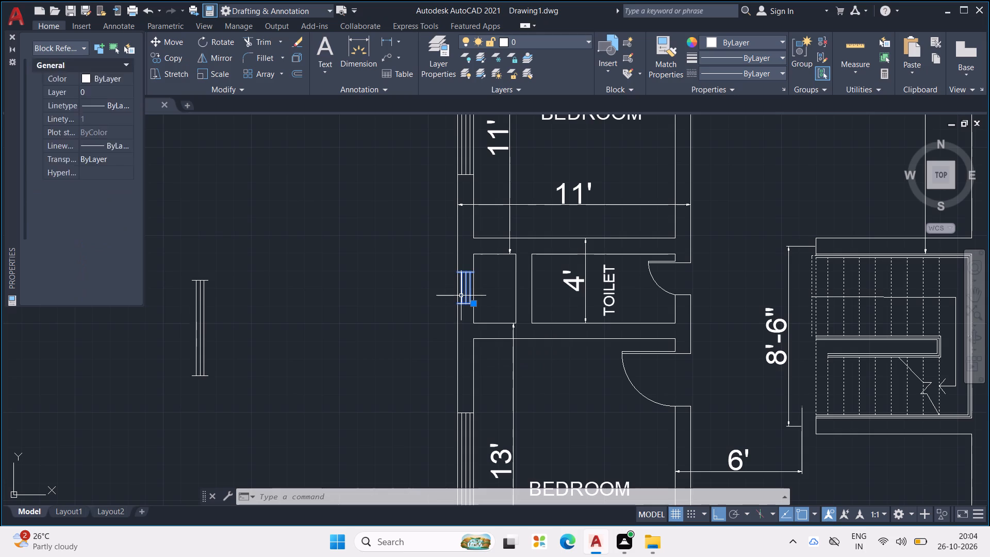
middle_drag(499, 289, 460, 381)
scroll(465, 362, down, 3)
scroll(527, 210, up, 4)
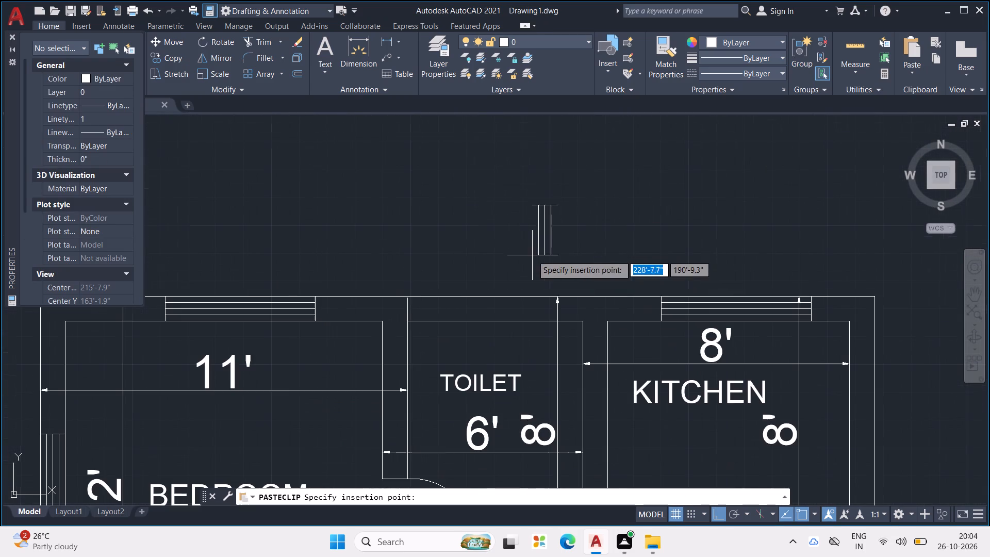
click(484, 271)
Rotate the copied small window by 90° so it lies horizontally.
click(496, 261)
key(r)
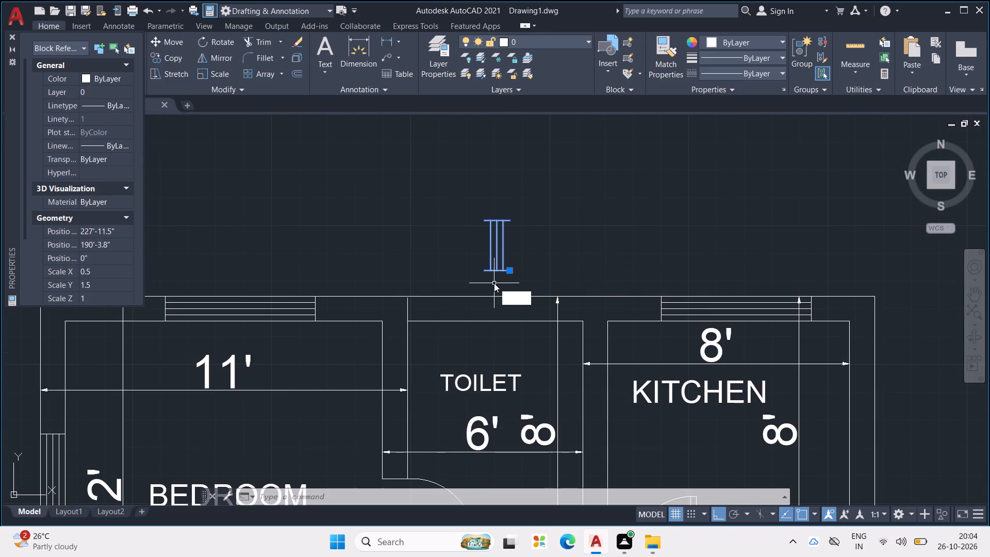
key(o)
key(Return)
drag(490, 286, 483, 278)
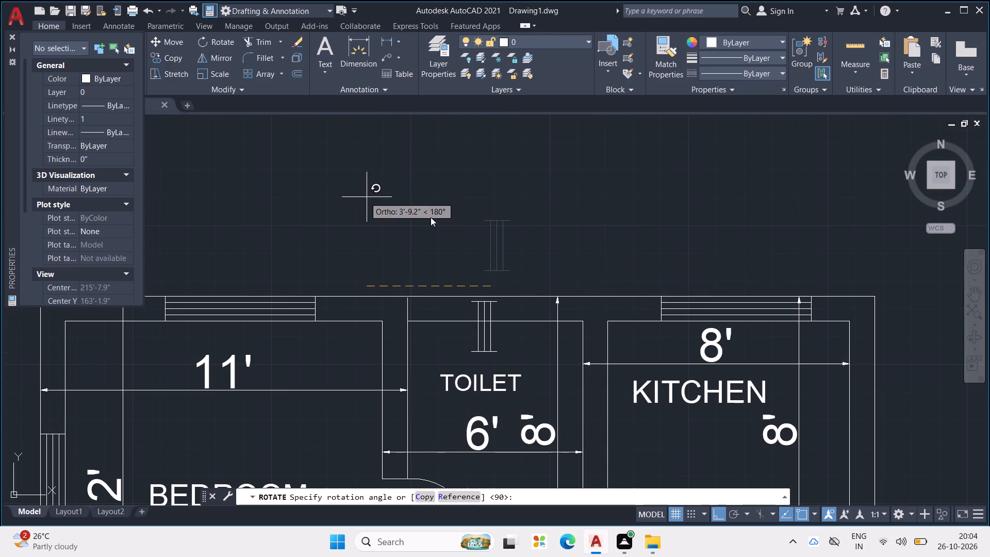
click(497, 178)
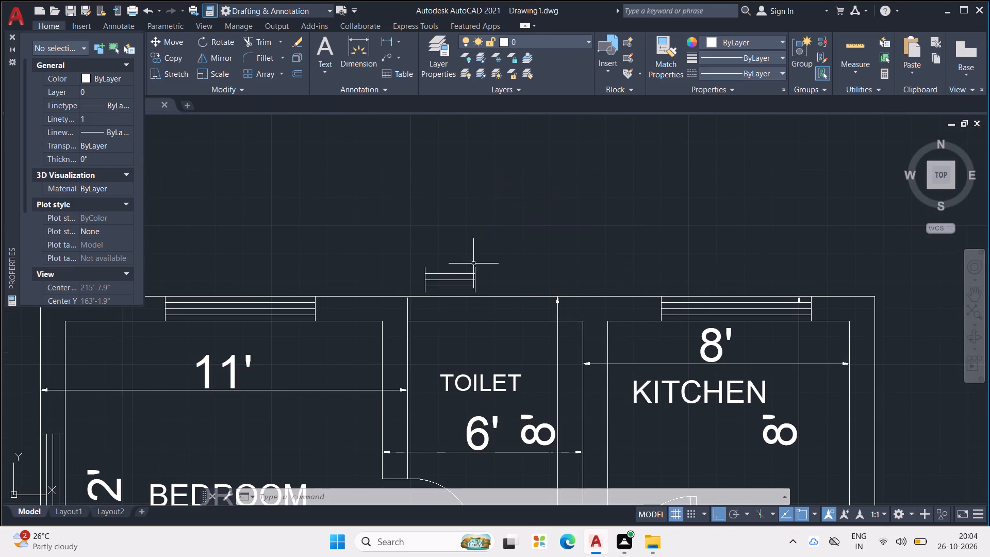
Move the small horizontal window into the top outer wall above the 6' by 8' toilet.
click(475, 287)
scroll(476, 291, up, 1)
drag(471, 251, 519, 310)
click(520, 310)
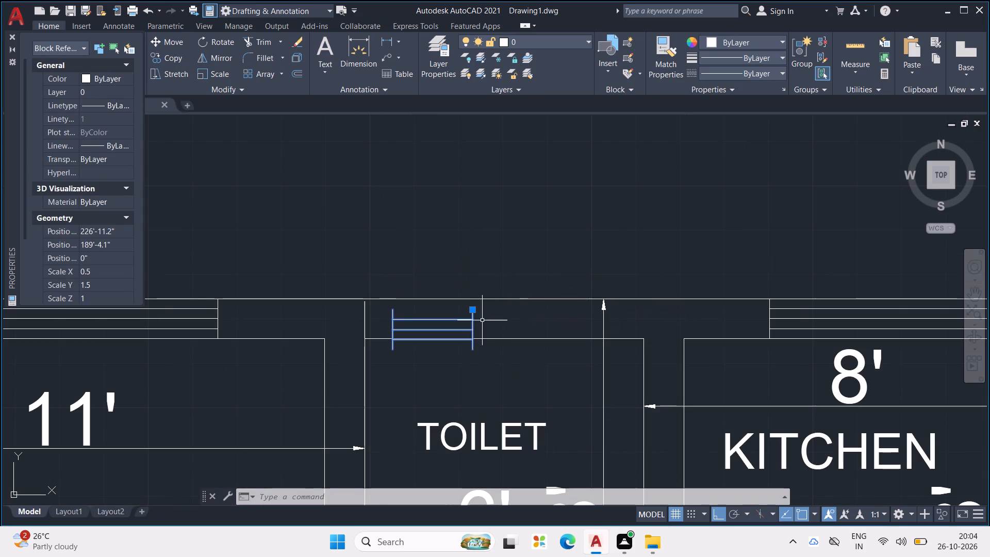
drag(467, 330, 506, 321)
click(518, 309)
drag(514, 321, 487, 328)
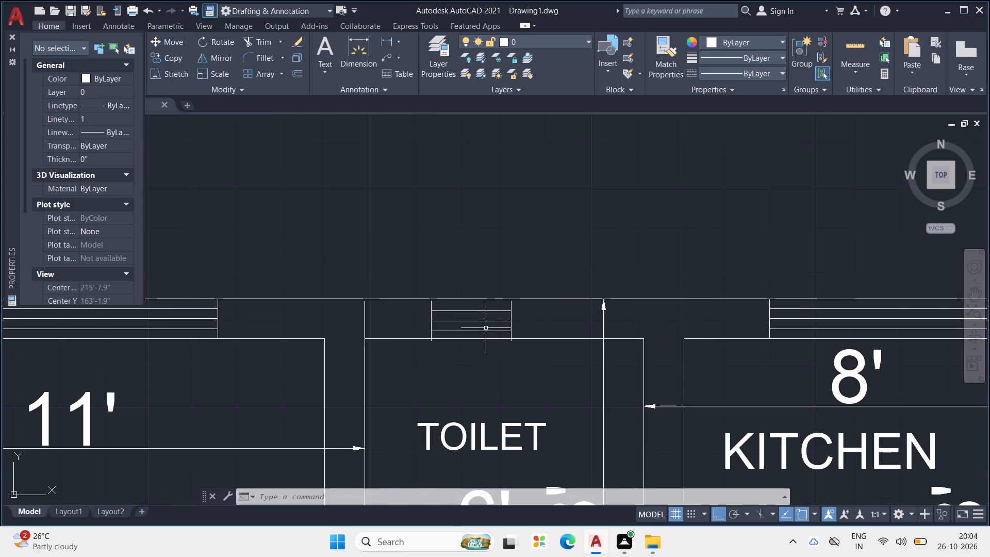
Align the small window's upper corner with the outer line of the toilet's top wall.
click(486, 328)
click(494, 322)
click(498, 312)
scroll(511, 301, up, 4)
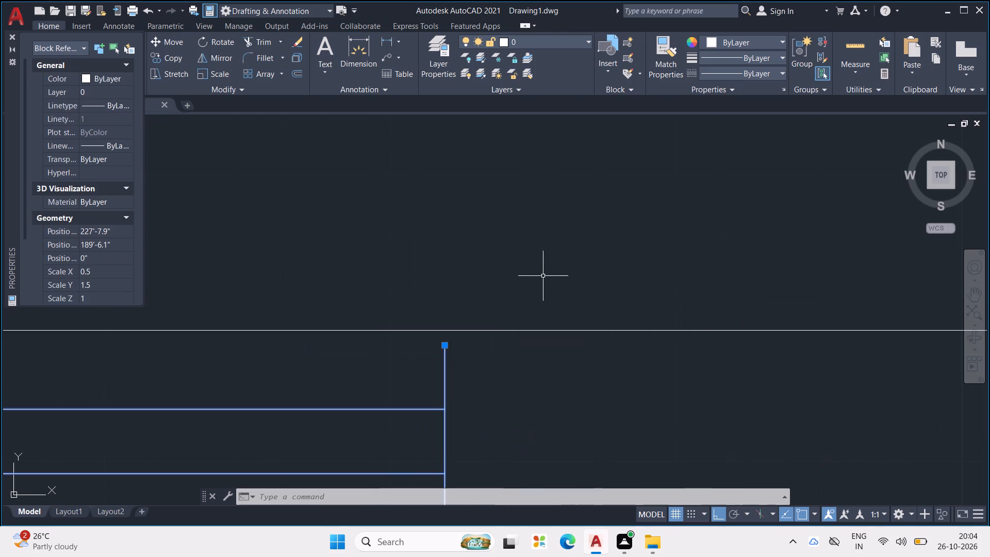
drag(447, 343, 450, 333)
click(450, 333)
scroll(482, 264, down, 5)
key(Escape)
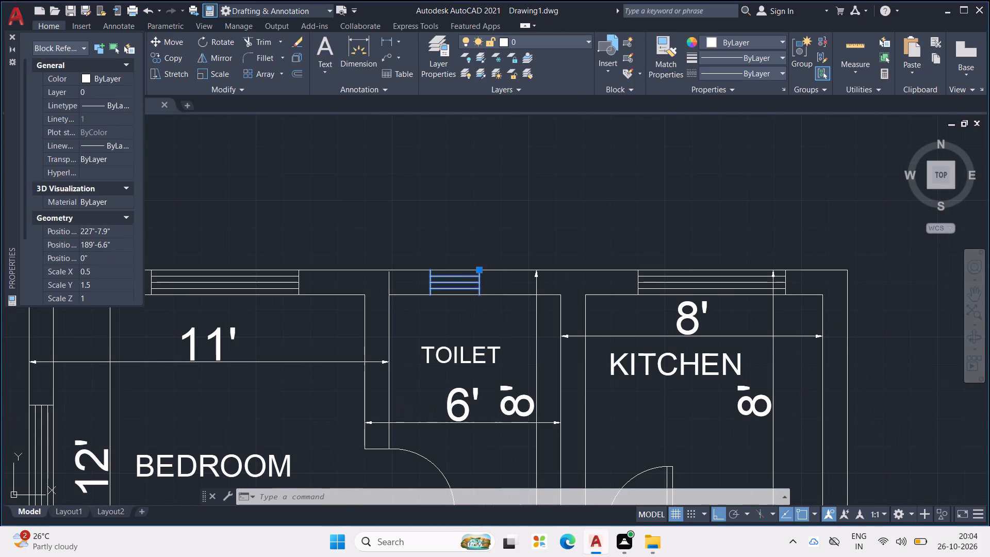
key(Escape)
key(Escape)
key(Escape)
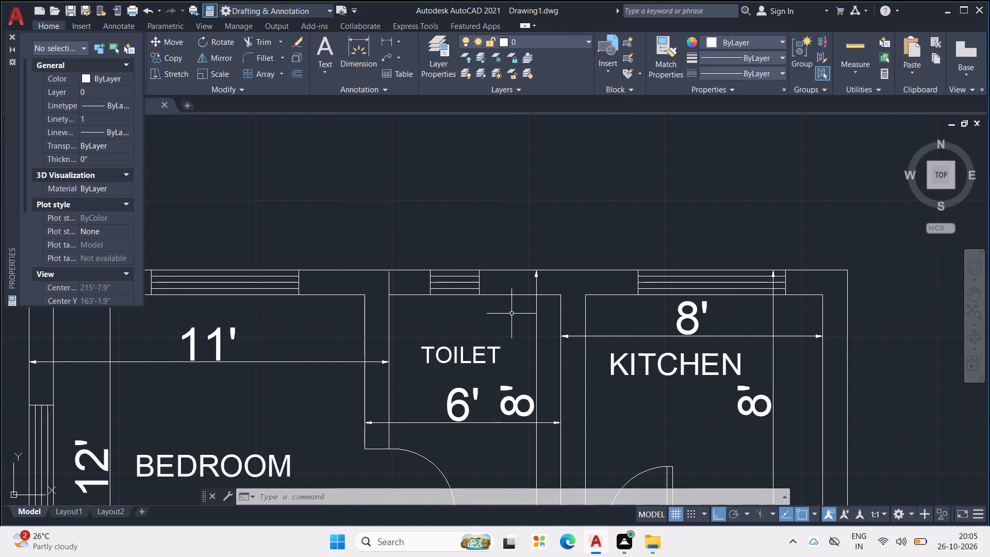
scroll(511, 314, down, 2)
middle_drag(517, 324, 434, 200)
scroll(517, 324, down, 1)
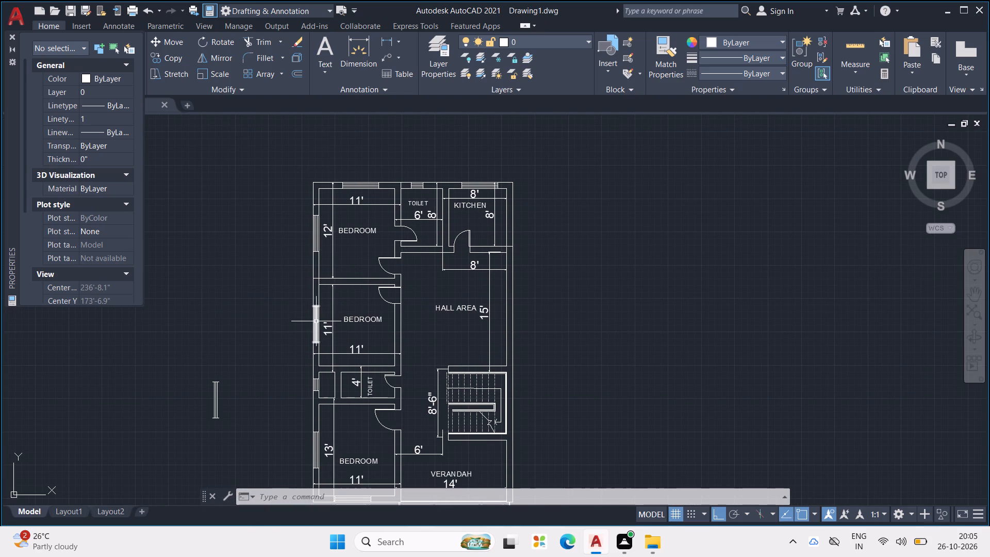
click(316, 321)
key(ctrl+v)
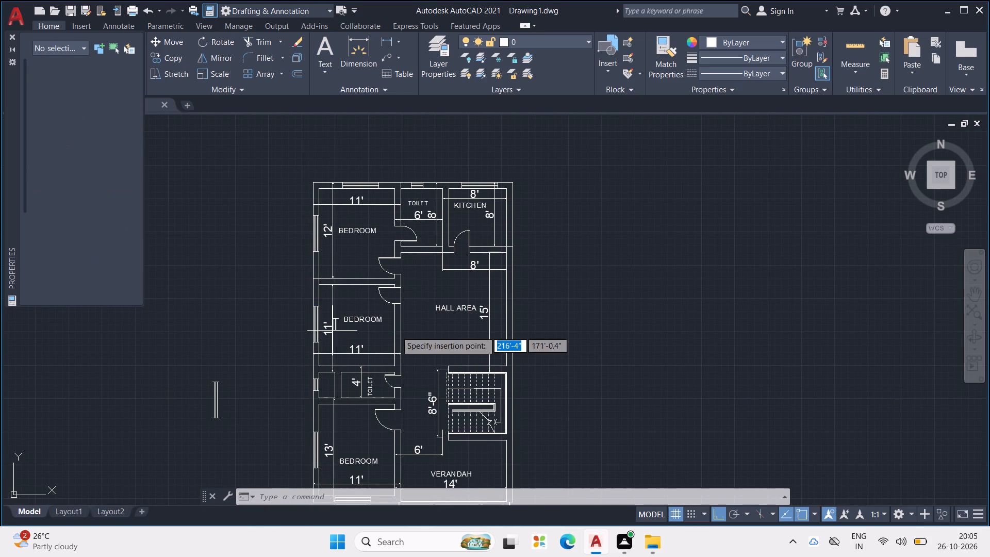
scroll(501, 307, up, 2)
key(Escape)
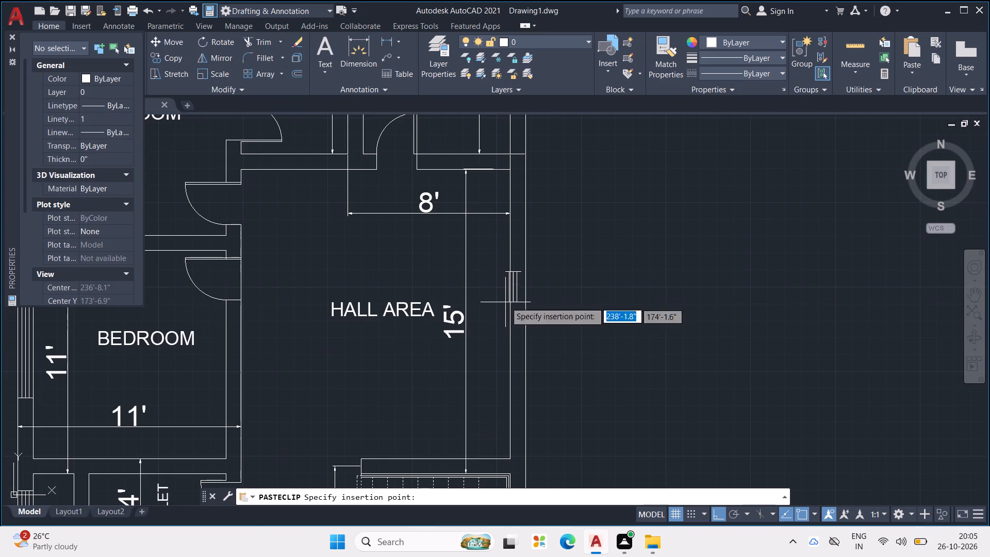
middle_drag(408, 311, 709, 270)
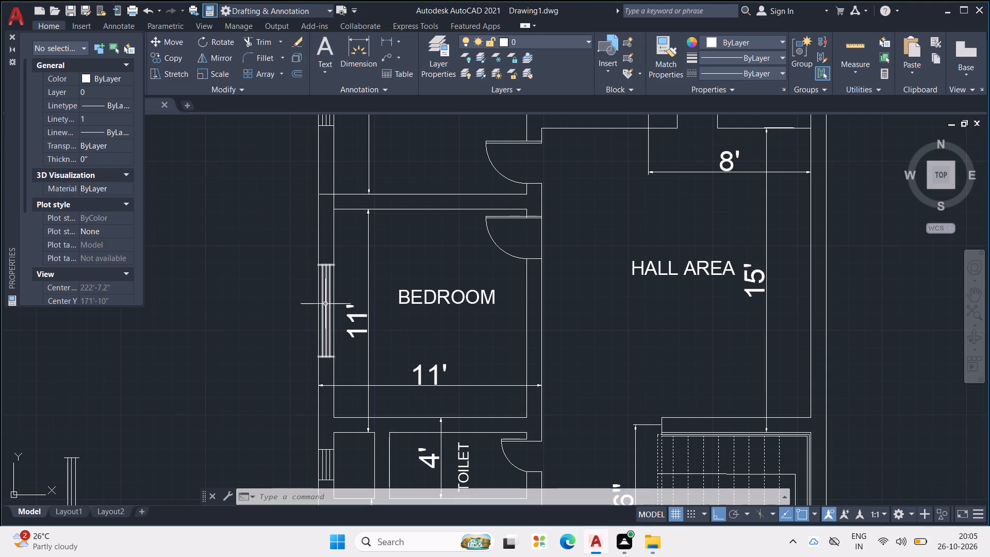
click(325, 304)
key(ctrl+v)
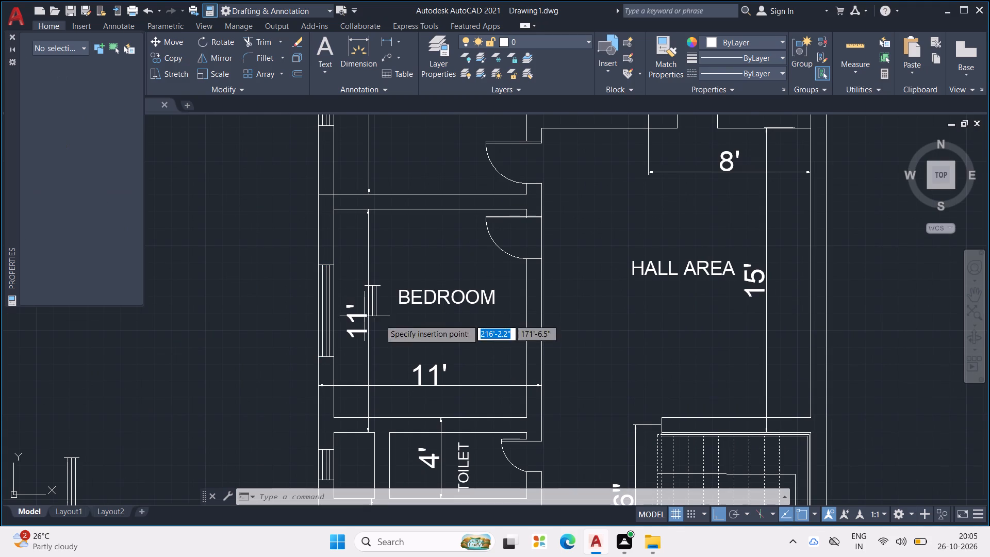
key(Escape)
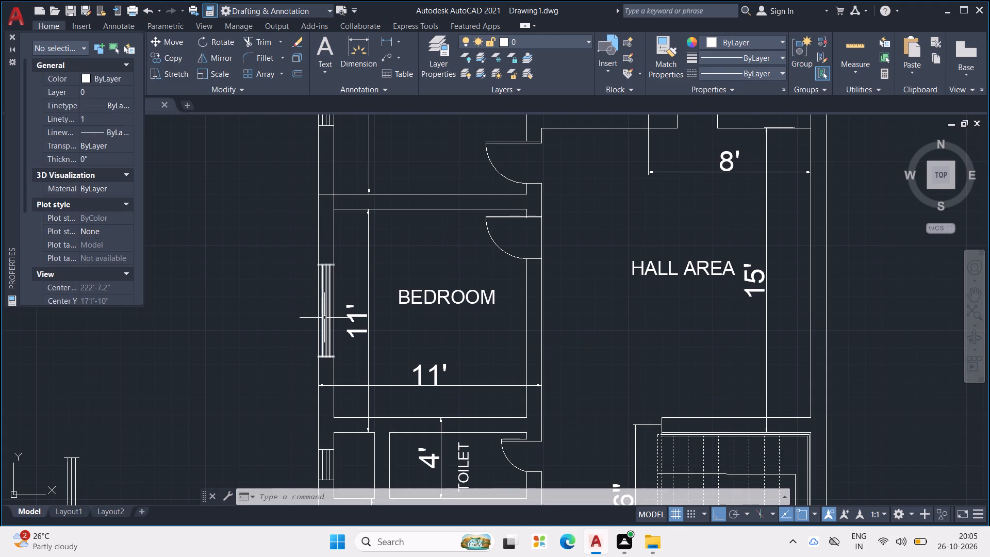
Copy the middle bedroom's vertical window into the right outer wall of the hall area.
click(324, 318)
key(ctrl+c)
key(ctrl+v)
scroll(376, 327, down, 2)
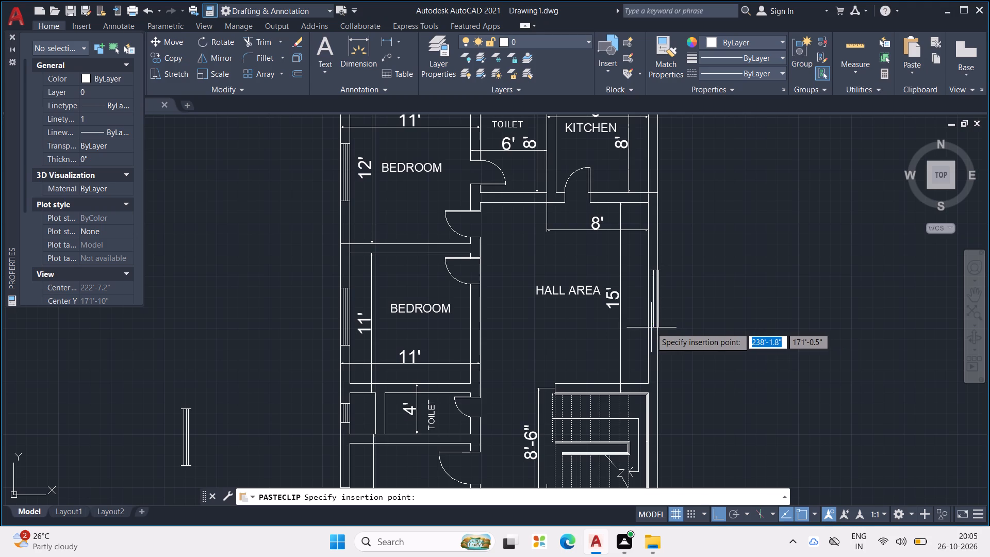
click(651, 328)
Copy the small vertical window beside the 4' toilet into the right outer wall at the staircase.
middle_drag(672, 315, 566, 298)
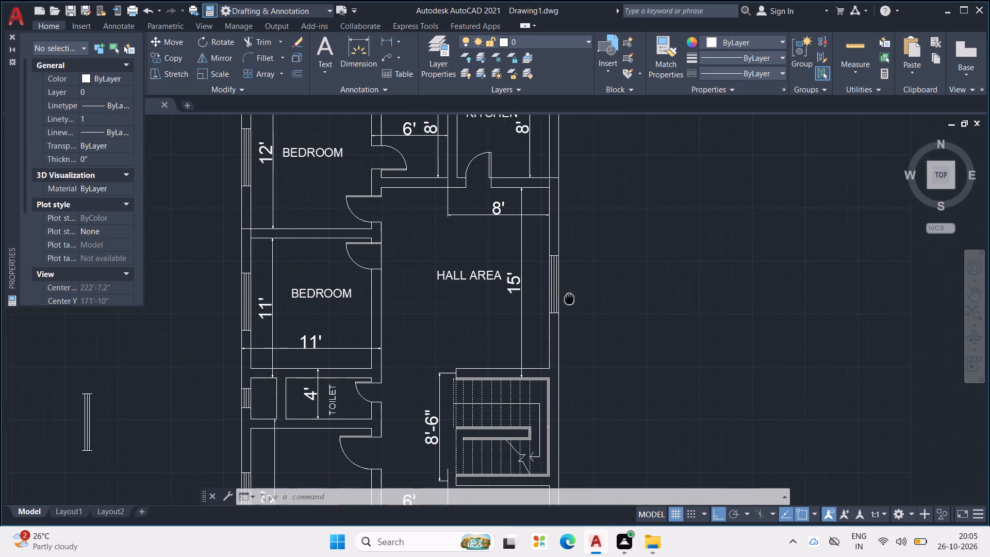
middle_drag(566, 298, 548, 291)
middle_drag(537, 268, 540, 286)
scroll(537, 268, down, 1)
click(345, 364)
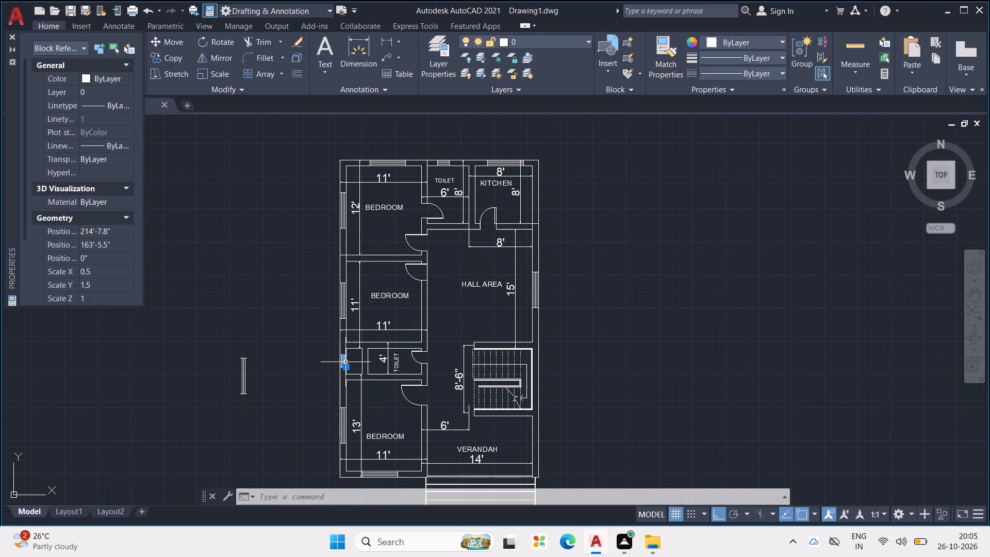
key(ctrl+c)
key(ctrl+v)
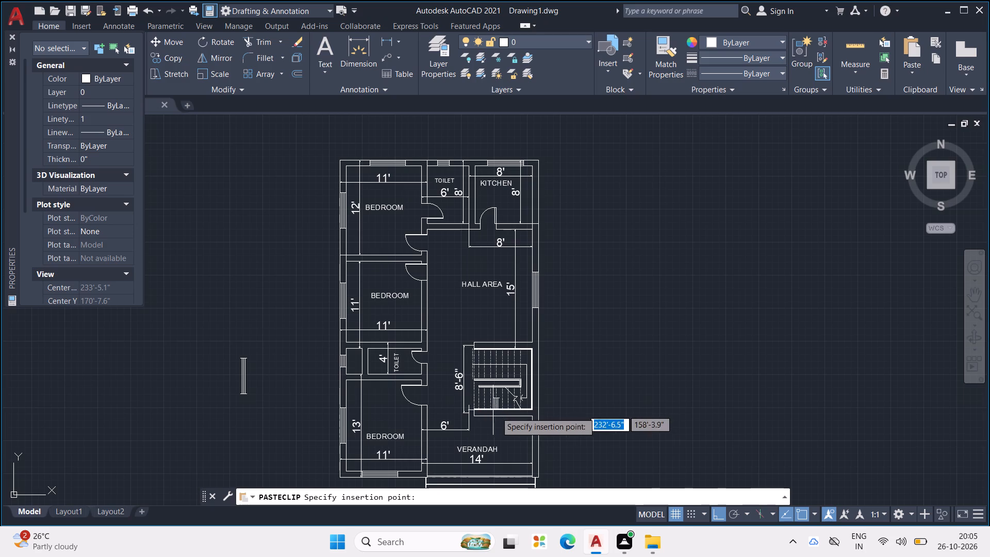
middle_drag(501, 410, 449, 378)
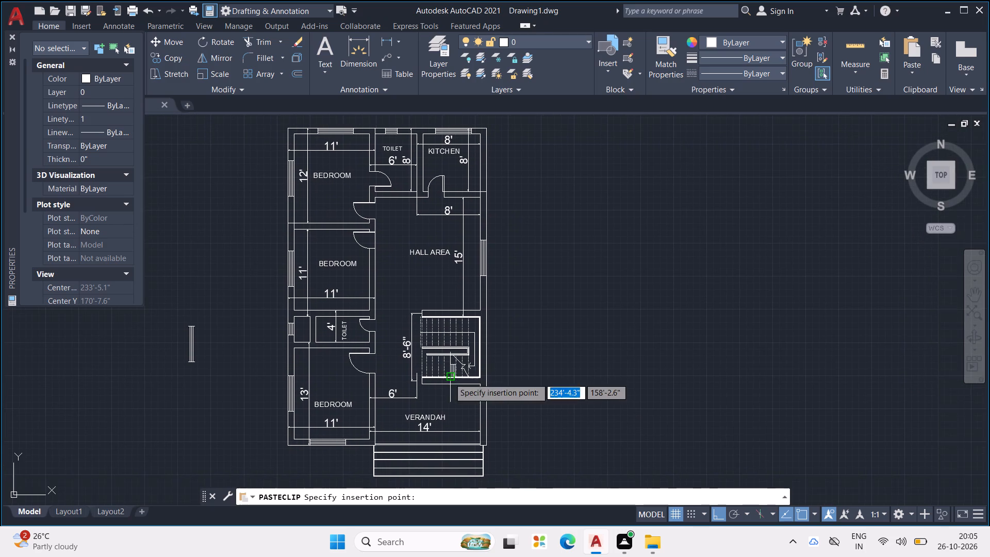
scroll(449, 378, up, 2)
click(523, 325)
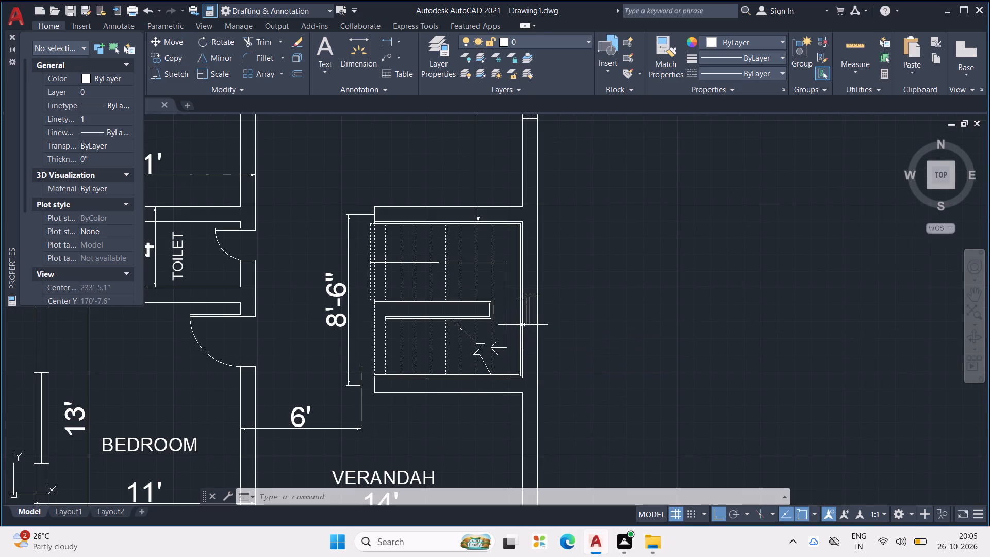
Close the Properties palette.
scroll(547, 306, down, 3)
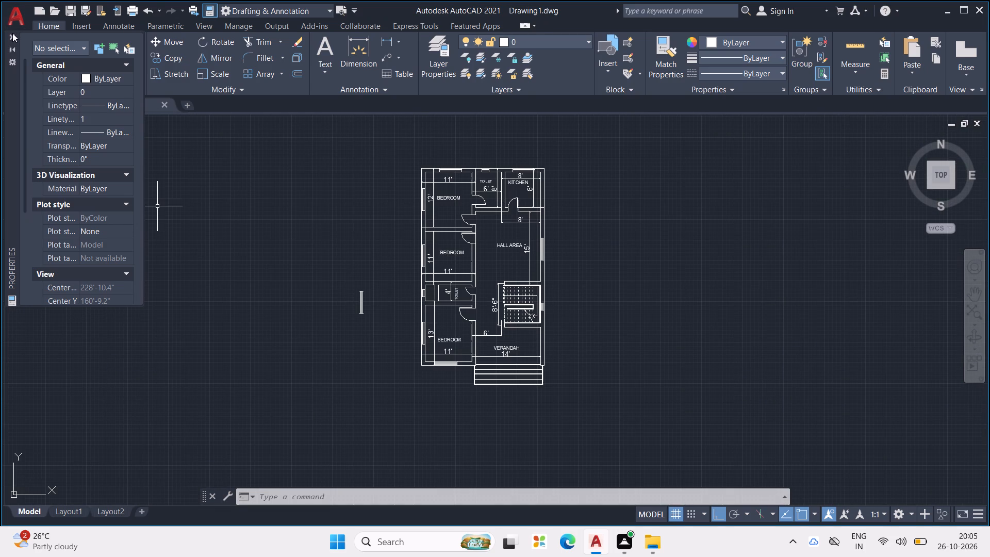
click(12, 33)
Delete the spare vertical window outside the plan, beyond the left outer wall.
drag(211, 233, 222, 371)
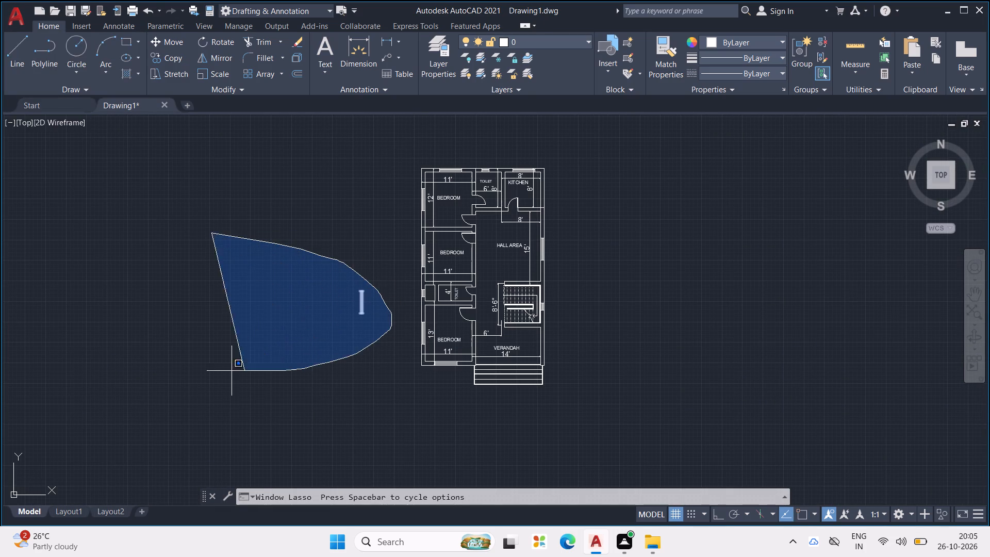
drag(222, 371, 213, 365)
key(Delete)
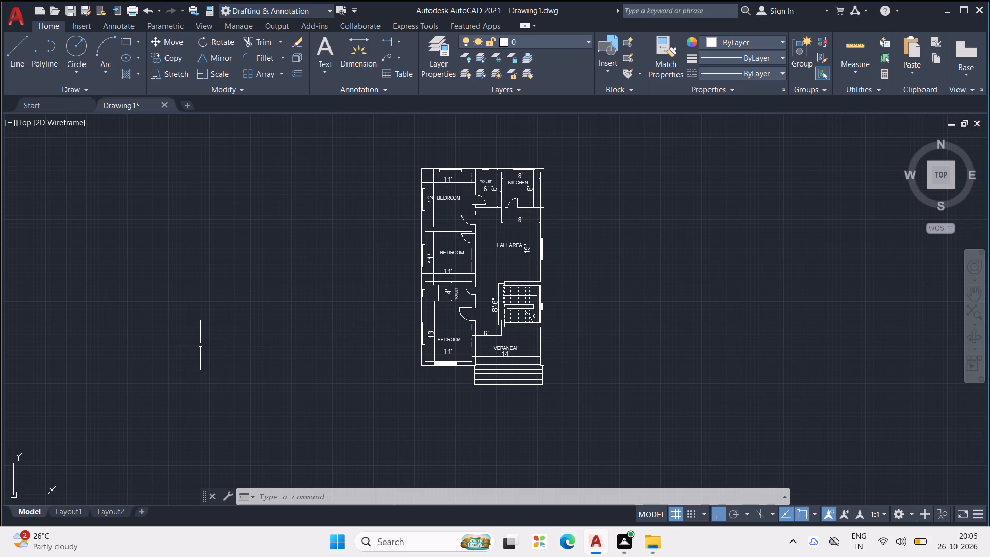
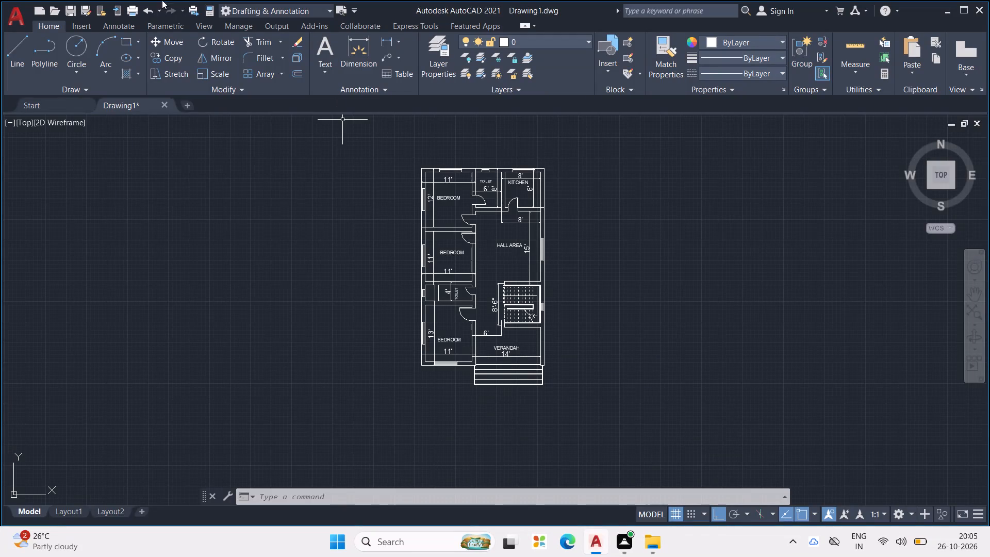
Dimension the overall width of the floor plan between the outer corners of the top wall, placing it above the plan.
click(351, 53)
scroll(459, 160, up, 3)
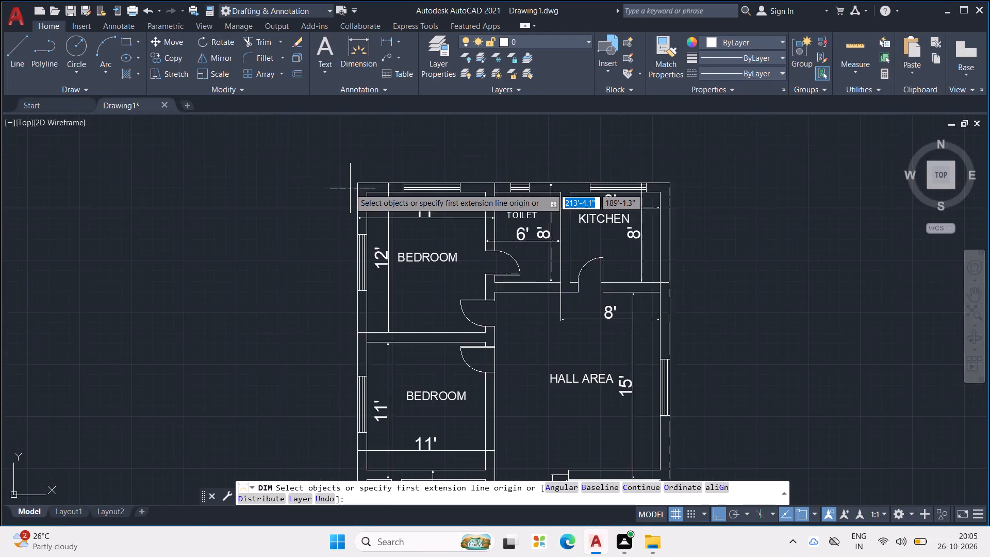
scroll(350, 188, up, 1)
click(363, 174)
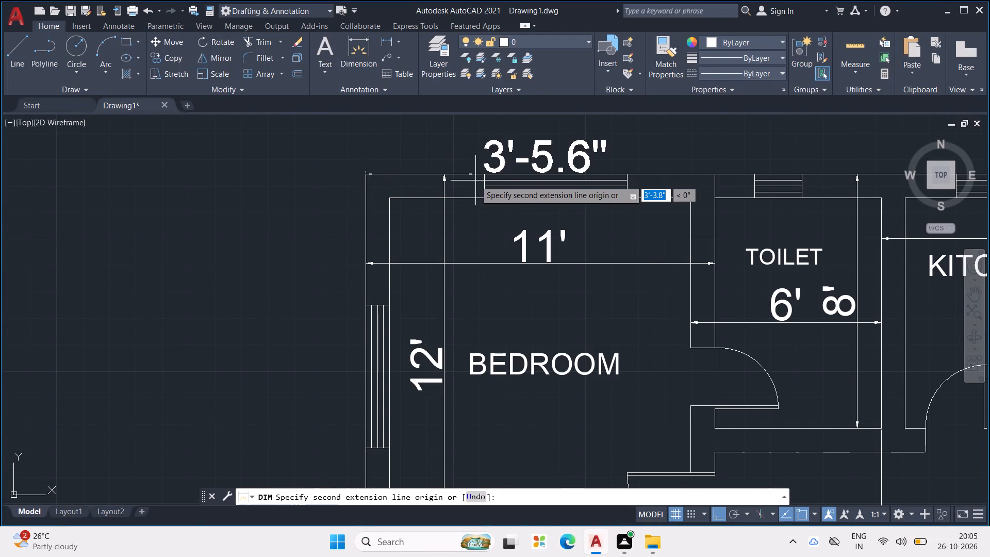
middle_drag(478, 179, 227, 241)
scroll(284, 232, down, 1)
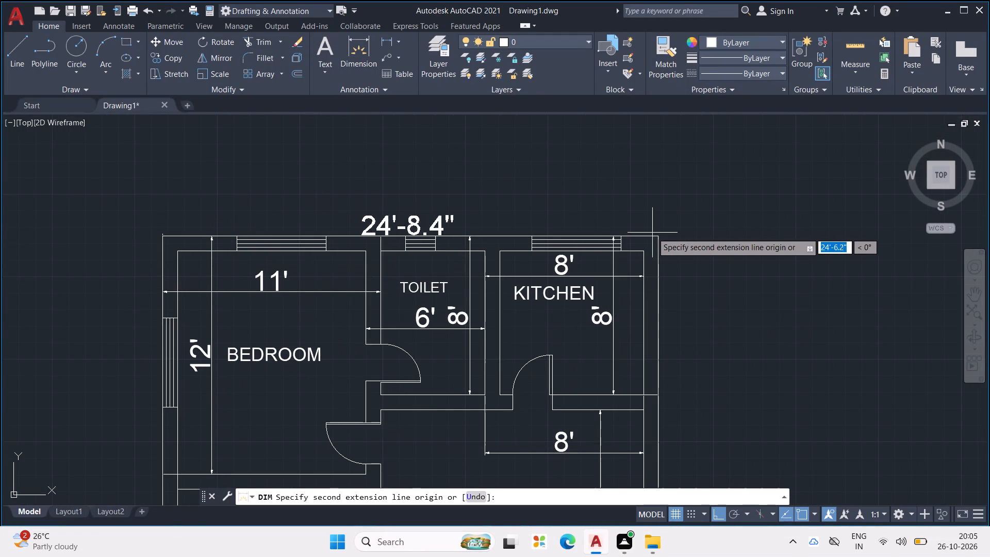
click(657, 236)
click(653, 213)
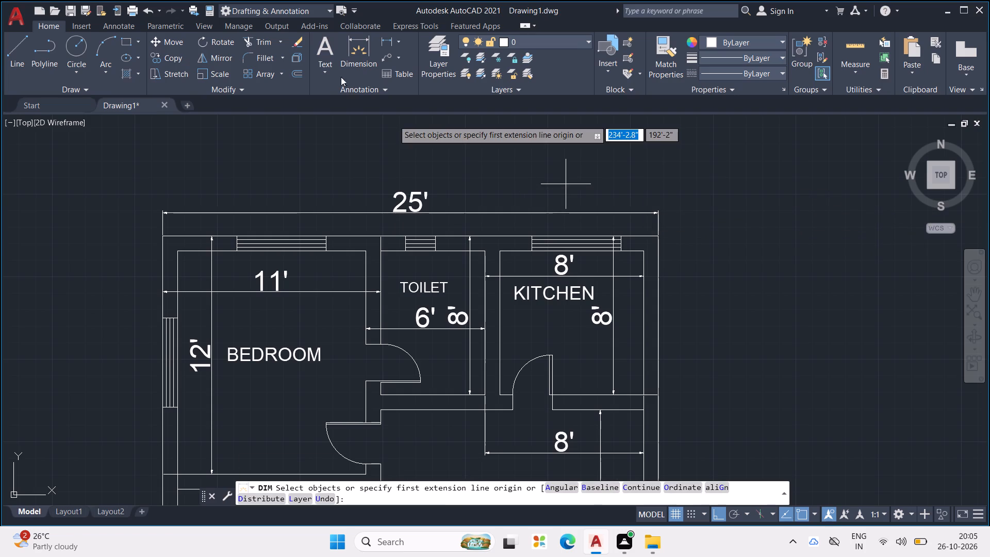
Dimension the overall length of the plan along the outer bedroom-side wall, placing it outside the wall, and end the Dimension command.
click(354, 62)
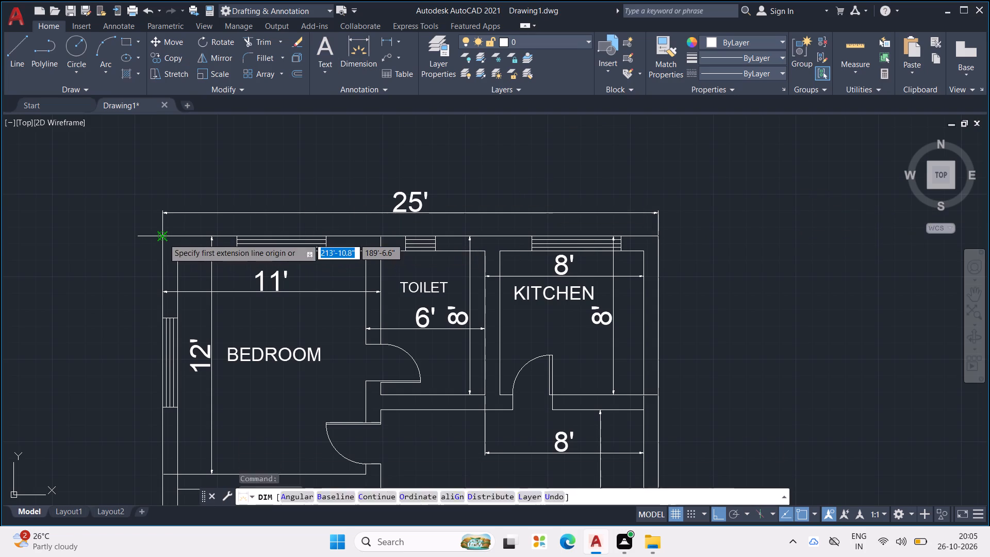
click(162, 238)
scroll(163, 234, down, 2)
middle_drag(180, 266, 476, 132)
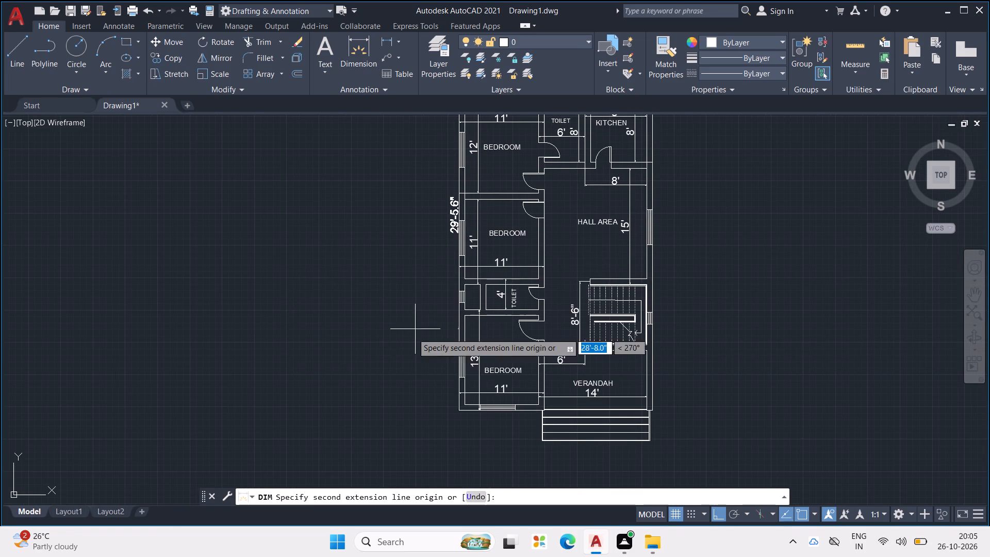
scroll(441, 419, up, 2)
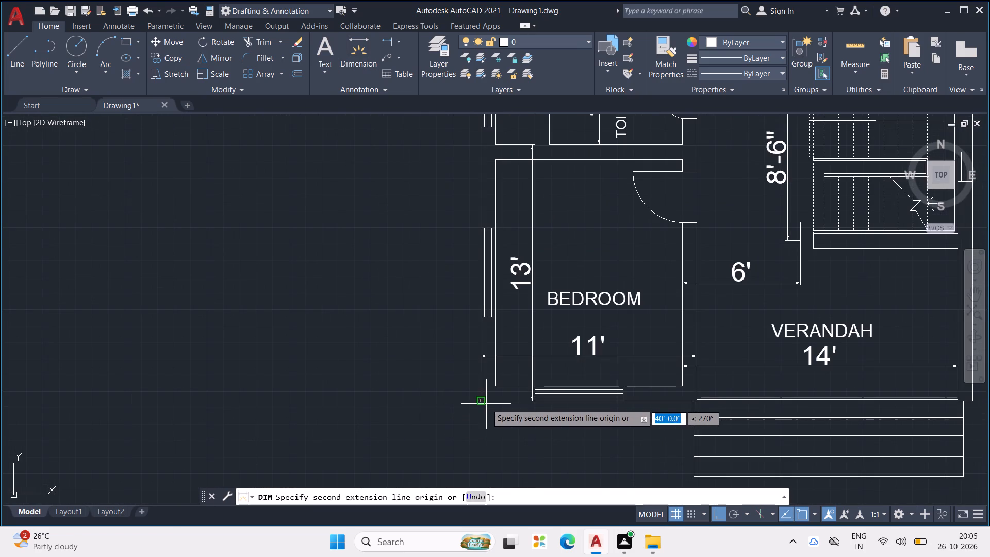
click(483, 401)
click(428, 408)
scroll(432, 404, down, 5)
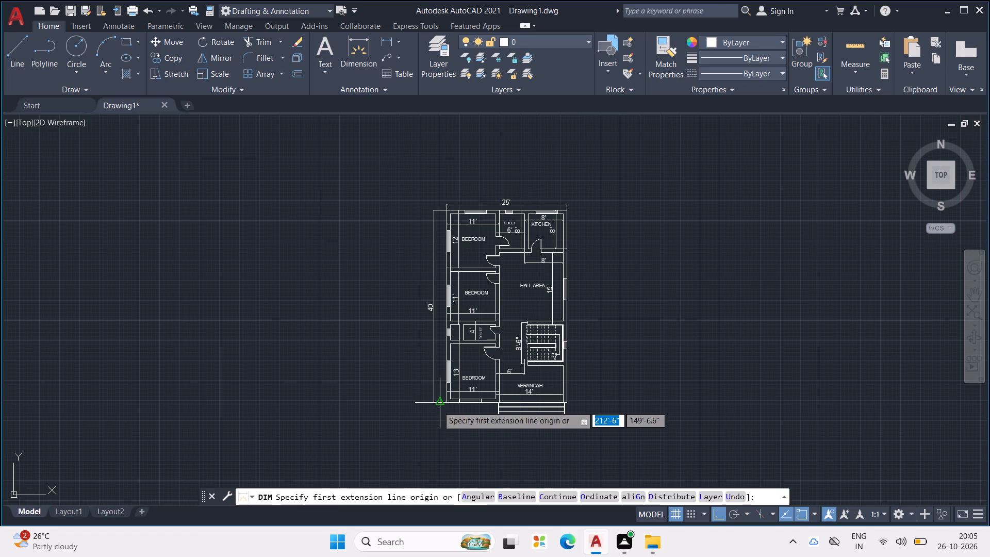
key(Escape)
key(Escape)
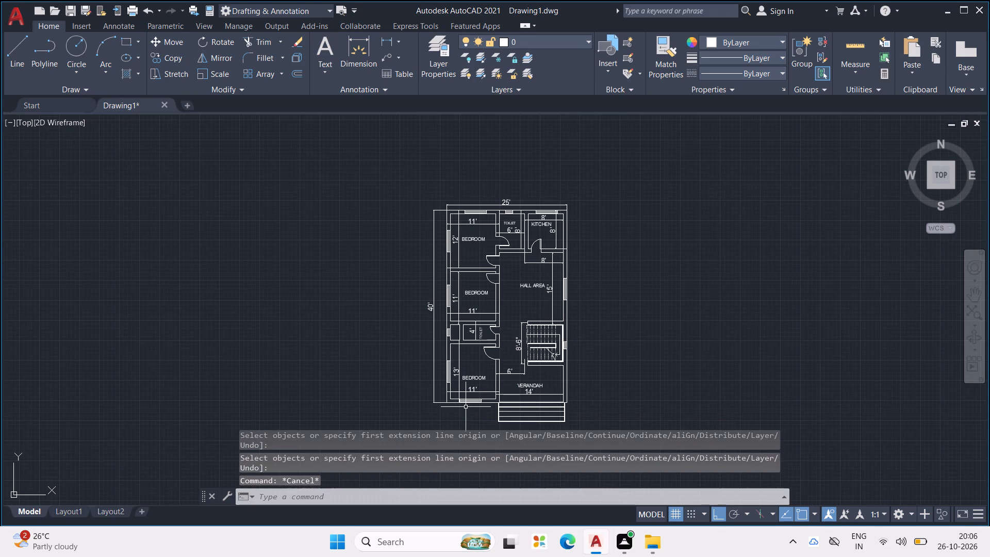
Save the drawing in the Documents folder as TASK 17.
key(ctrl+s)
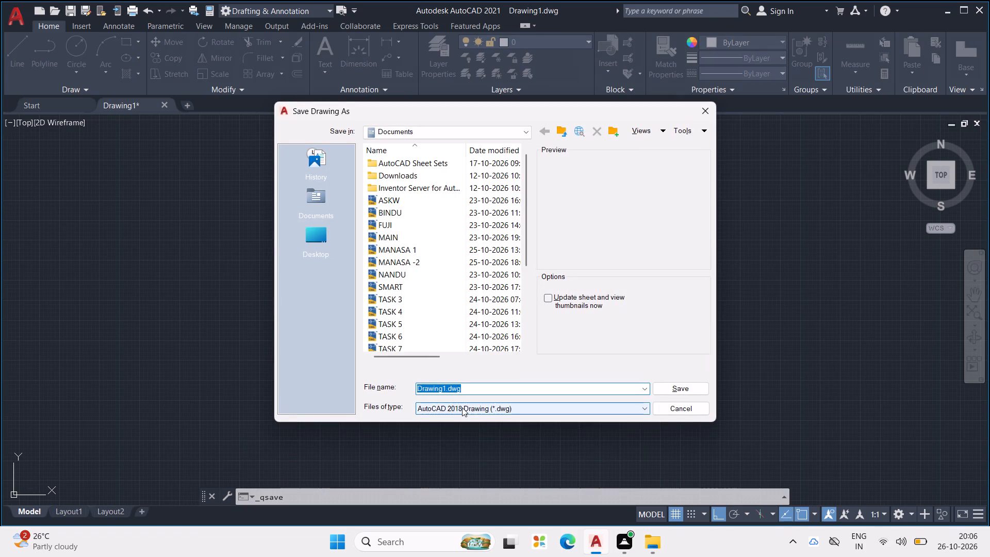
text(TAS)
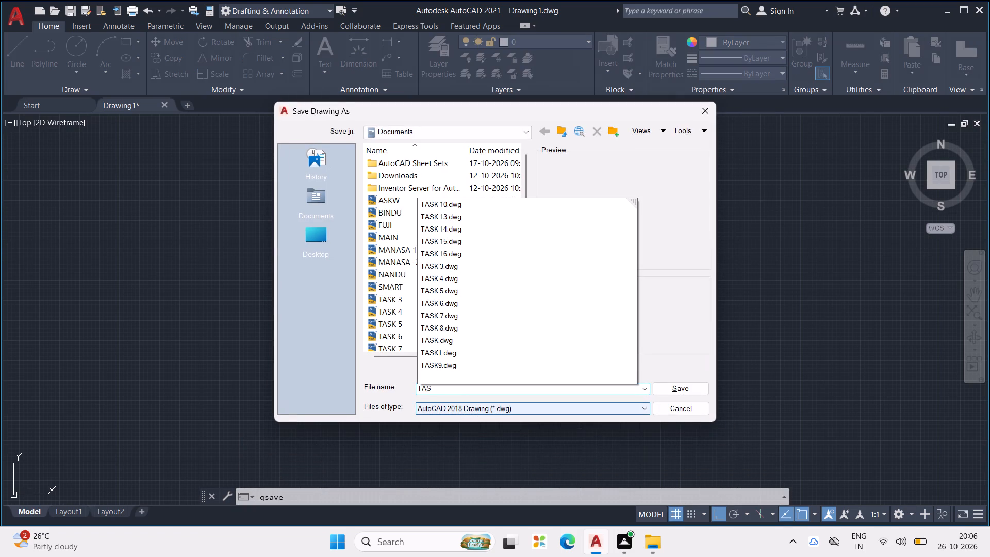
key(k)
key(space)
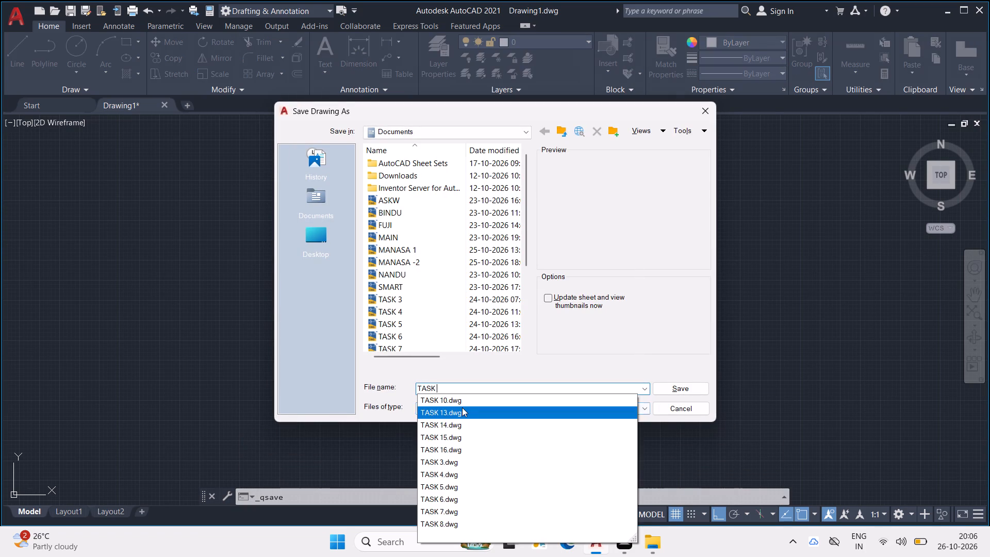
text(17)
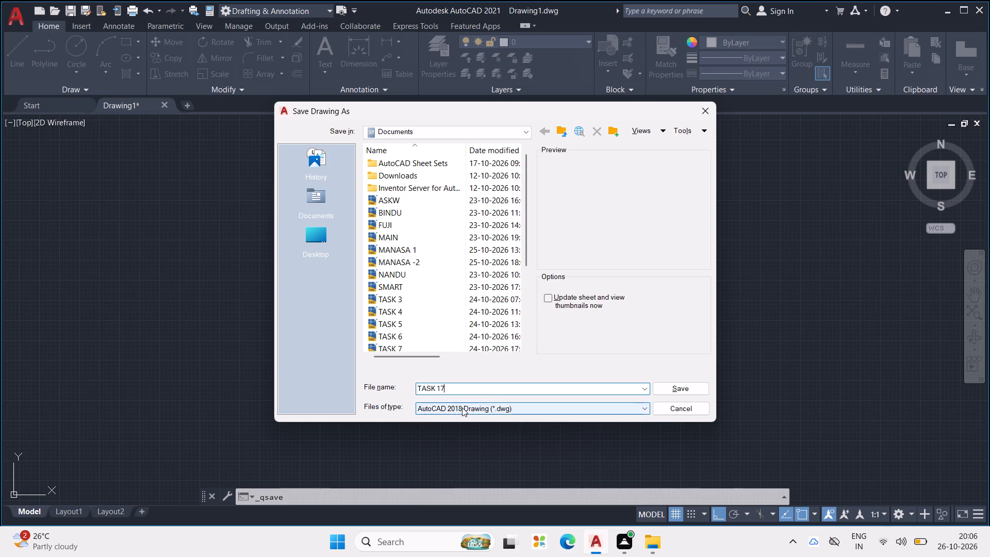
key(Return)
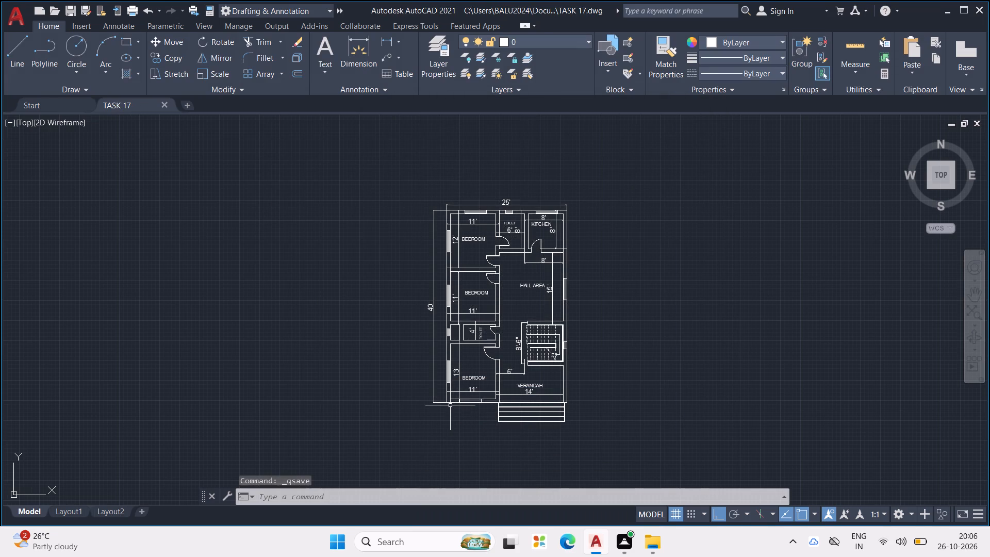
Set up a plot with the AutoCAD PDF (High Quality Print).pc3 plotter, scale units in inches and the plot centered.
key(ctrl+p)
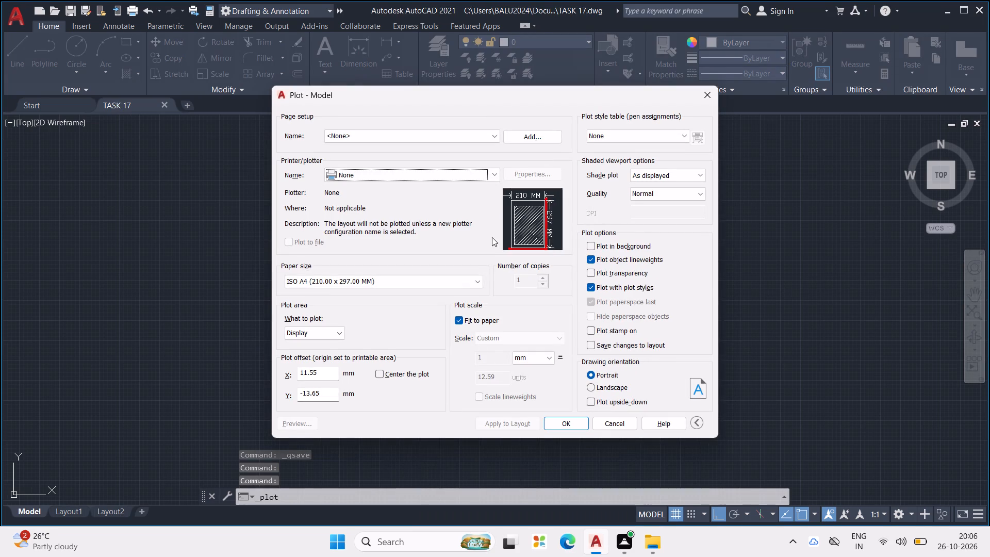
click(492, 177)
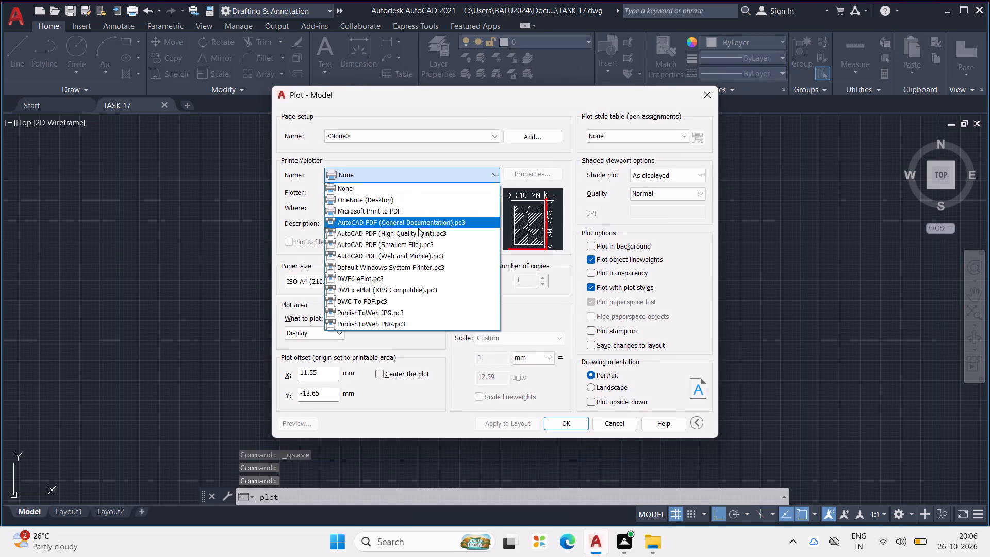
click(418, 231)
click(342, 333)
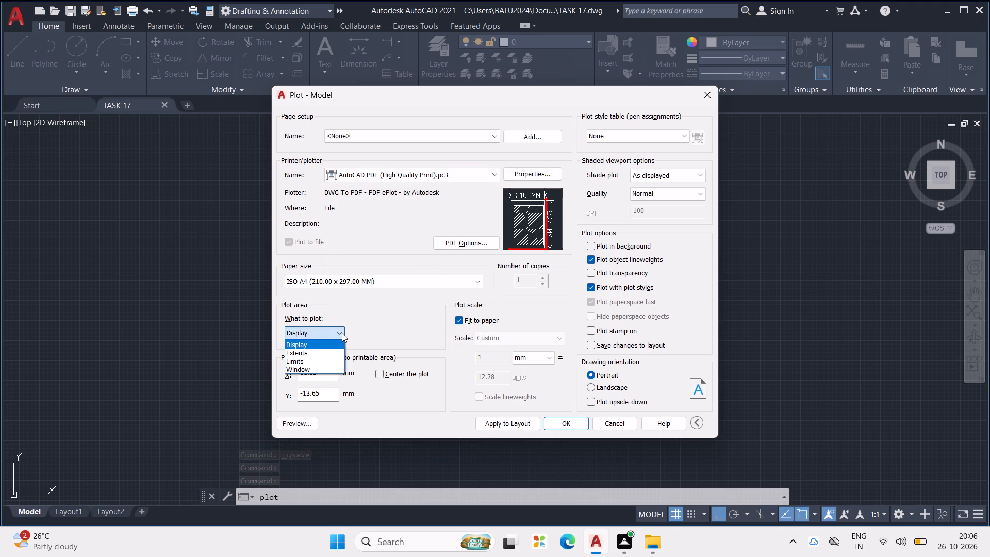
click(413, 324)
click(539, 356)
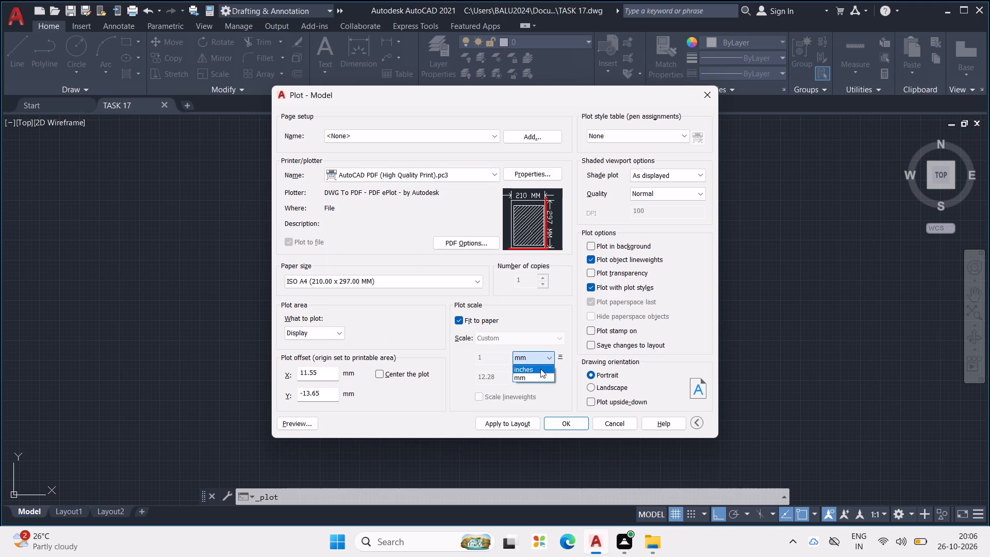
click(540, 369)
click(379, 373)
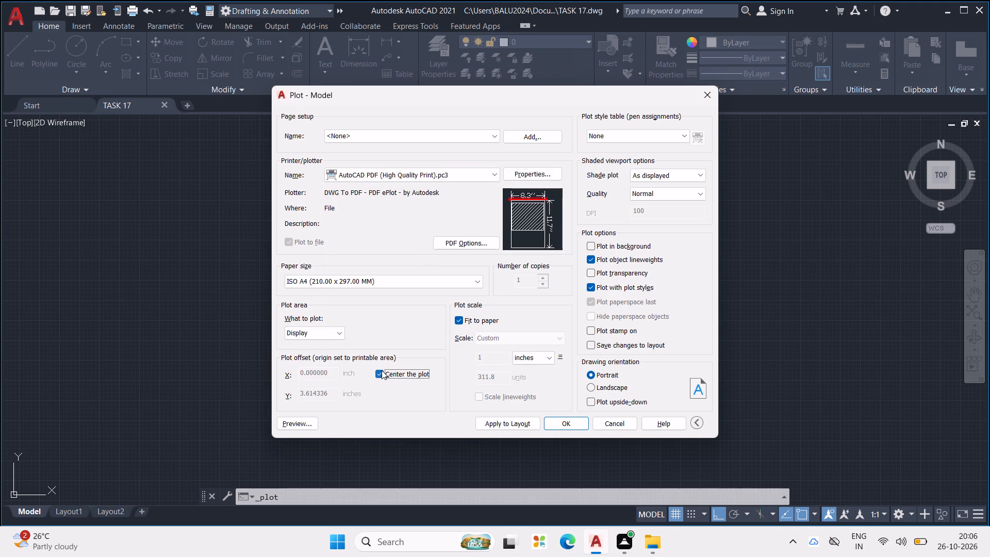
Set the plot area to a window enclosing the whole floor plan with its overall dimensions and steps.
click(331, 334)
click(306, 365)
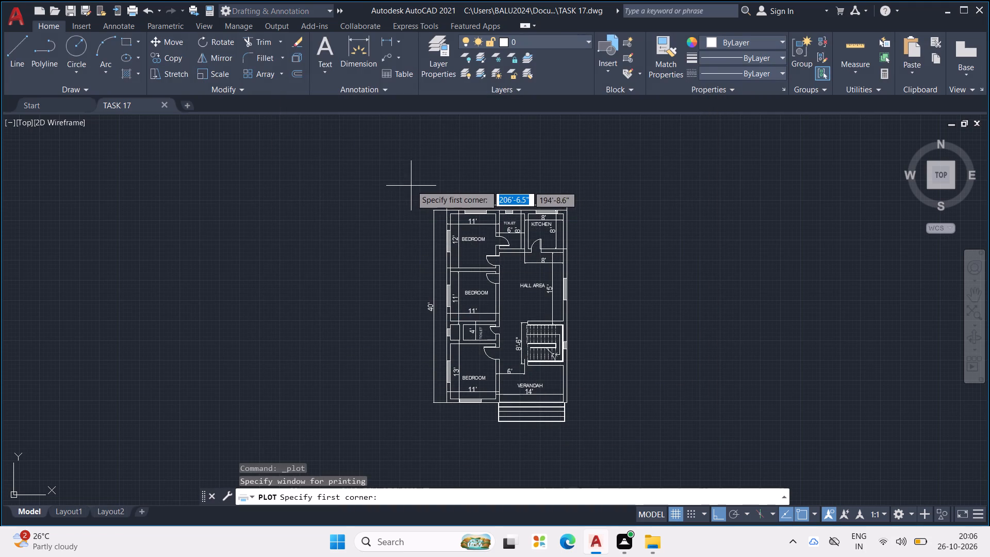
click(411, 184)
click(602, 442)
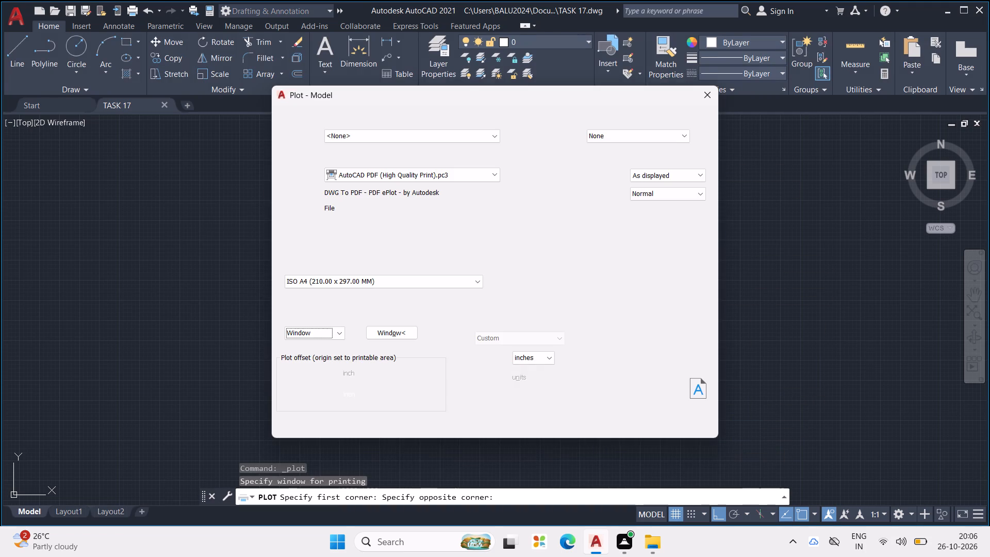
Apply the plot settings to the layout and plot the drawing to TASK 17-Model.pdf in Documents.
click(515, 420)
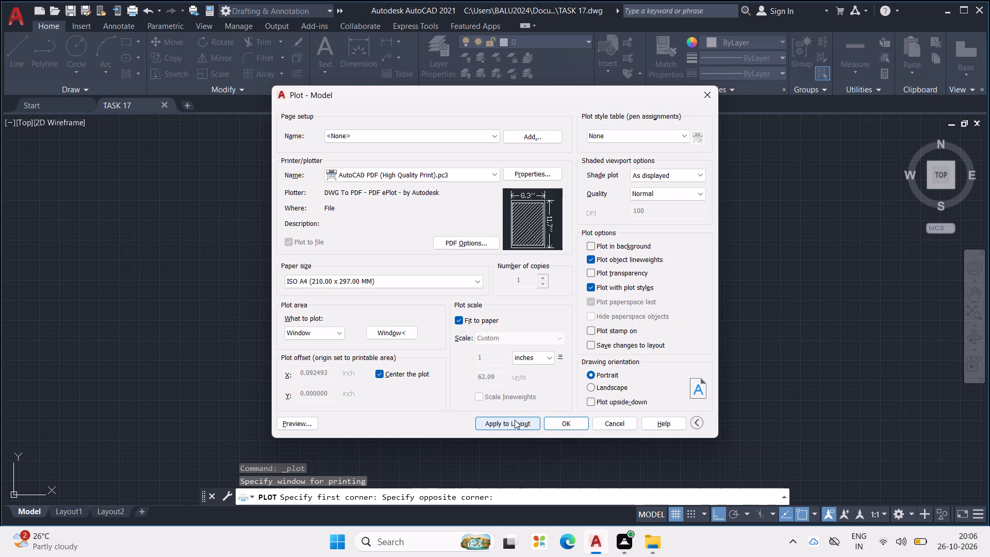
click(559, 421)
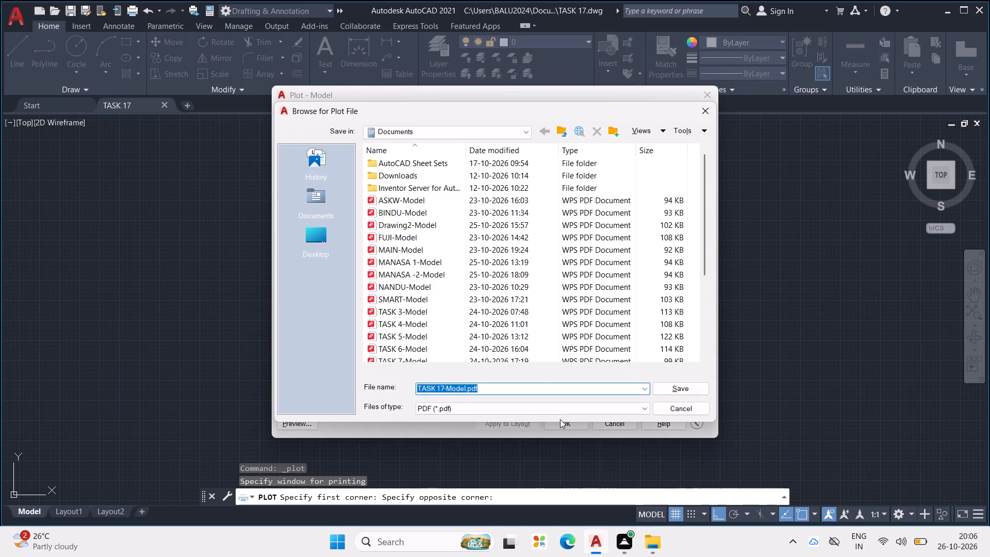
click(668, 387)
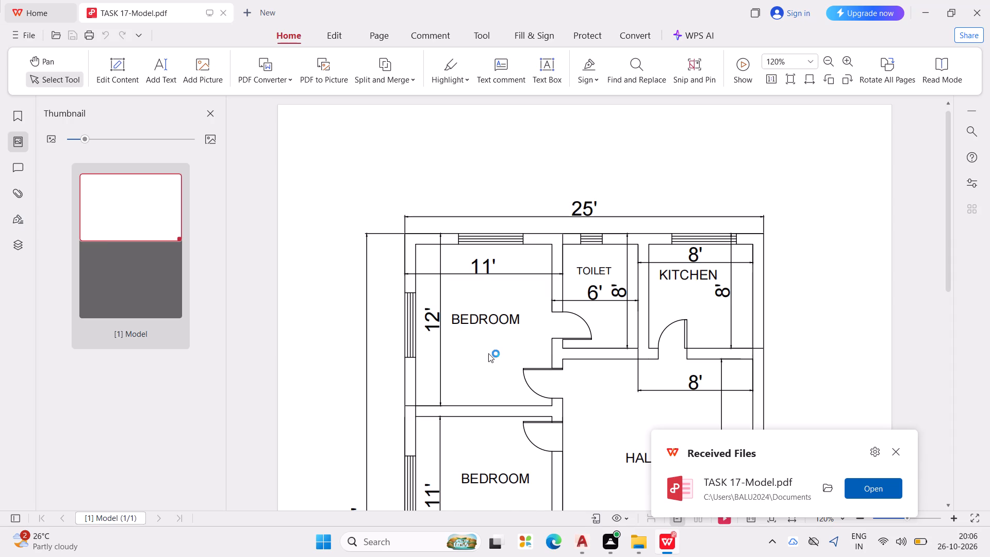
Examine the plotted PDF of the floor plan in WPS Office from top to bottom, with the page thumbnails at their smallest size.
scroll(486, 351, down, 7)
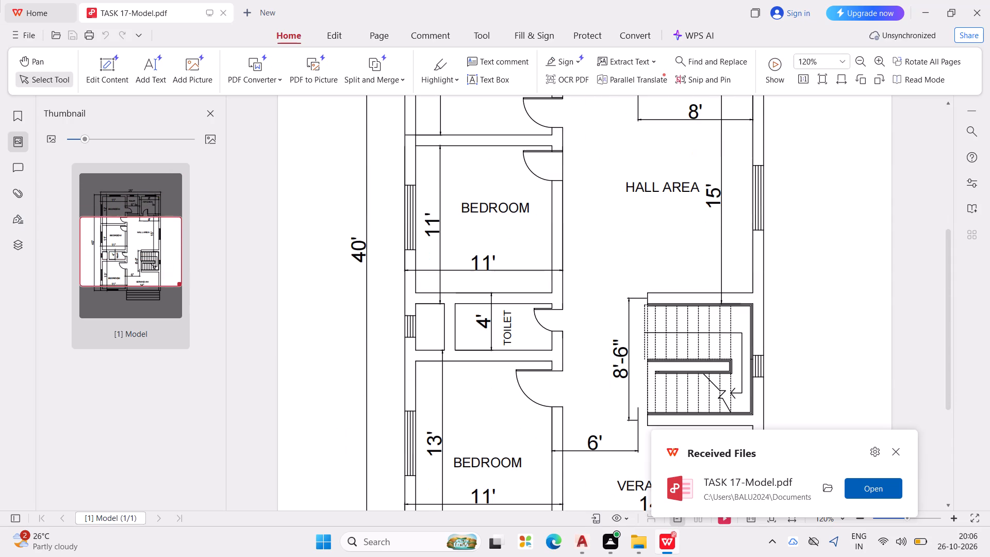
scroll(486, 350, down, 2)
drag(88, 138, 86, 136)
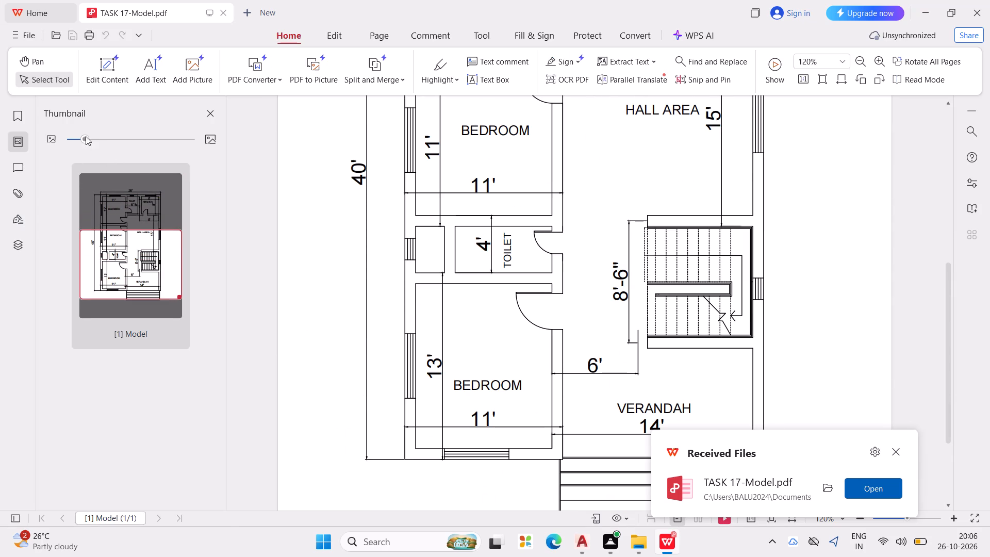
drag(86, 136, 34, 145)
scroll(379, 323, down, 2)
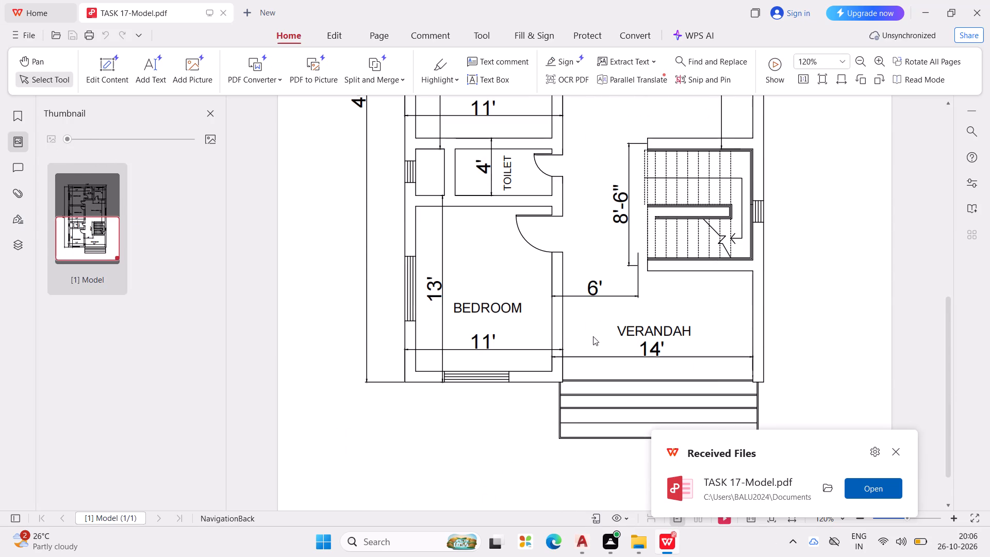
click(882, 485)
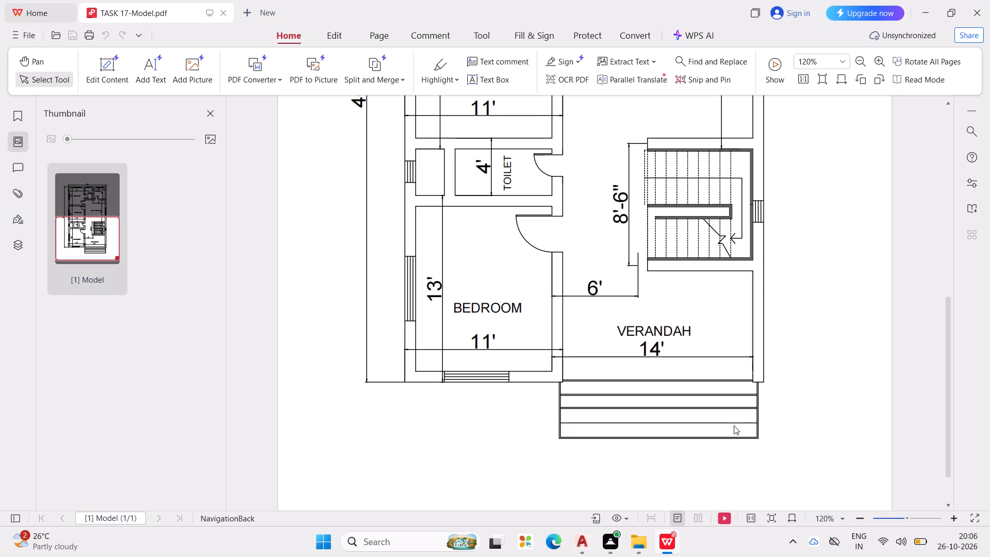
scroll(722, 406, down, 3)
scroll(723, 406, up, 6)
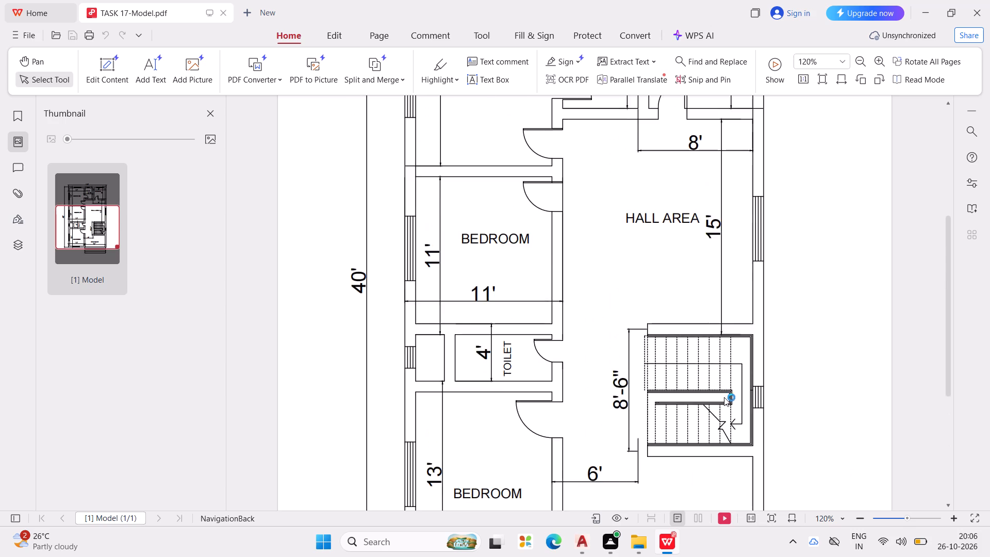
scroll(724, 396, up, 7)
scroll(728, 382, down, 2)
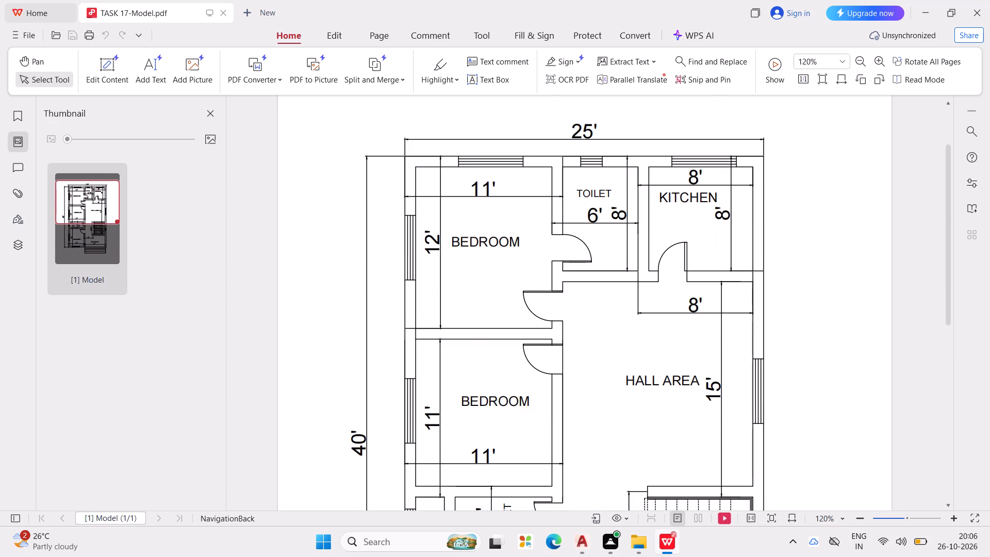
scroll(728, 376, down, 5)
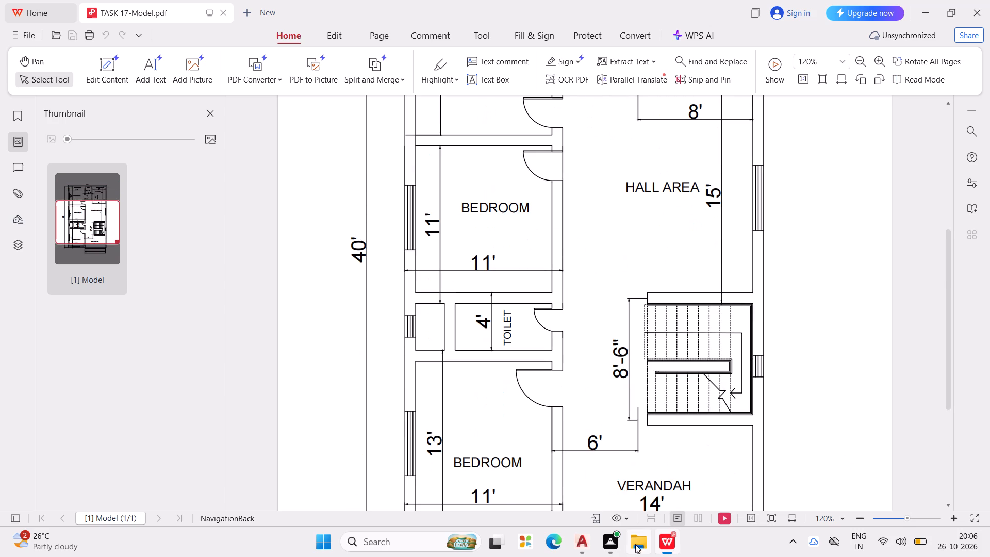